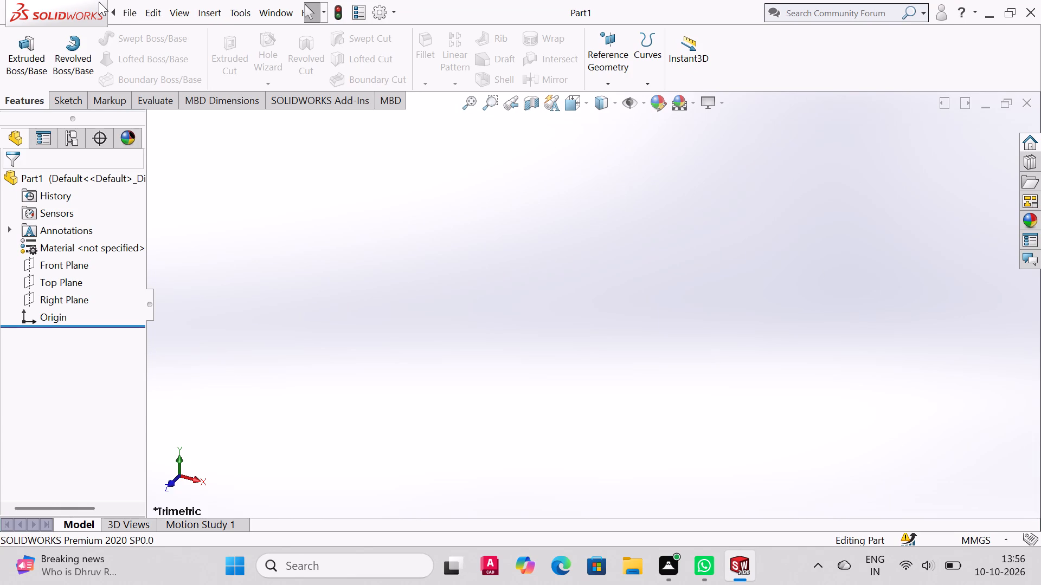
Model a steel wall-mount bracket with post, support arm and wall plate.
Sketch two concentric circles on the Top Plane, centred on the origin, about 60 mm and 74 mm in diameter.
click(61, 286)
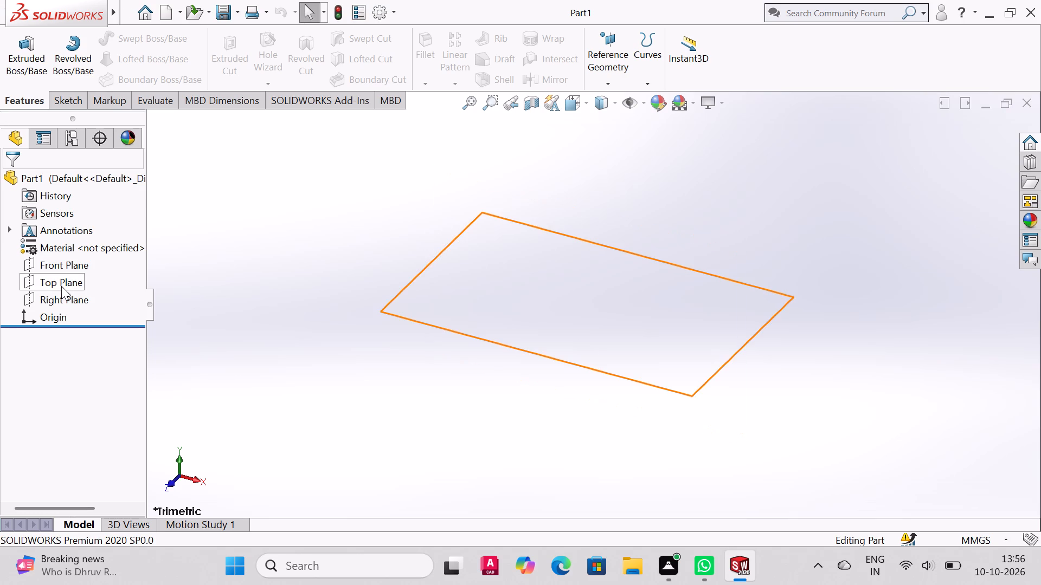
click(74, 260)
click(66, 101)
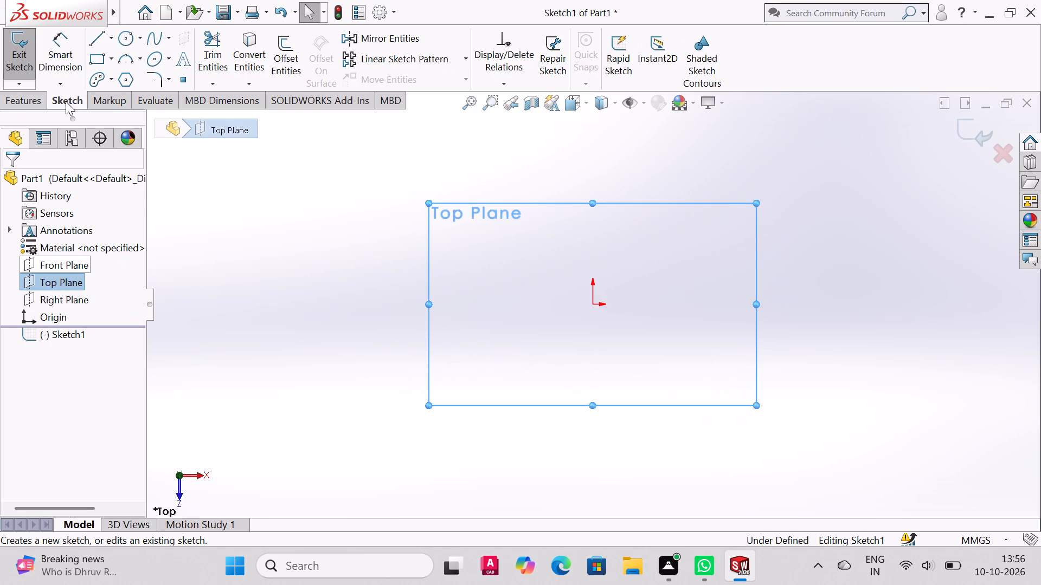
click(124, 41)
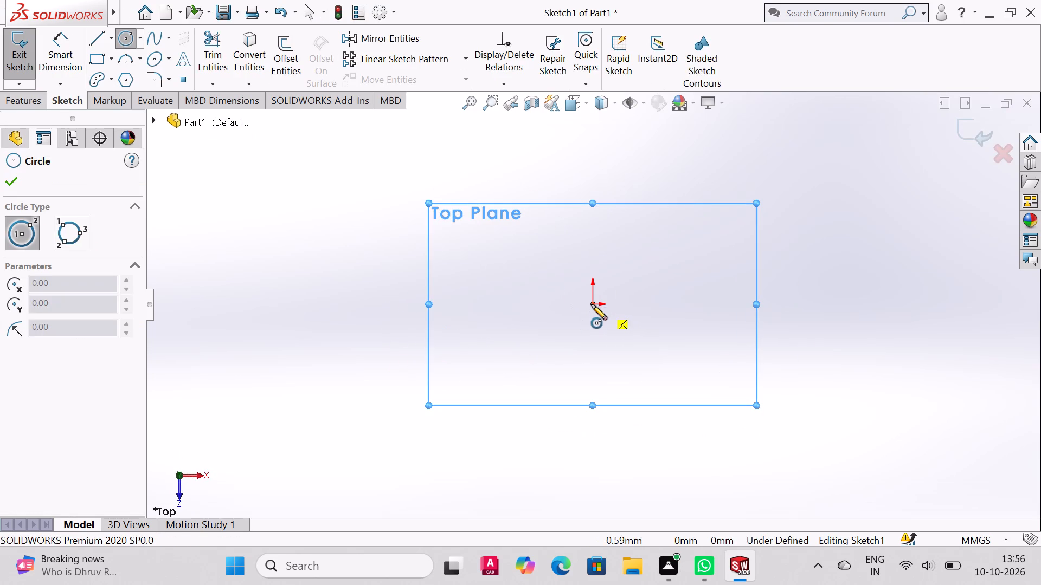
click(592, 304)
click(646, 318)
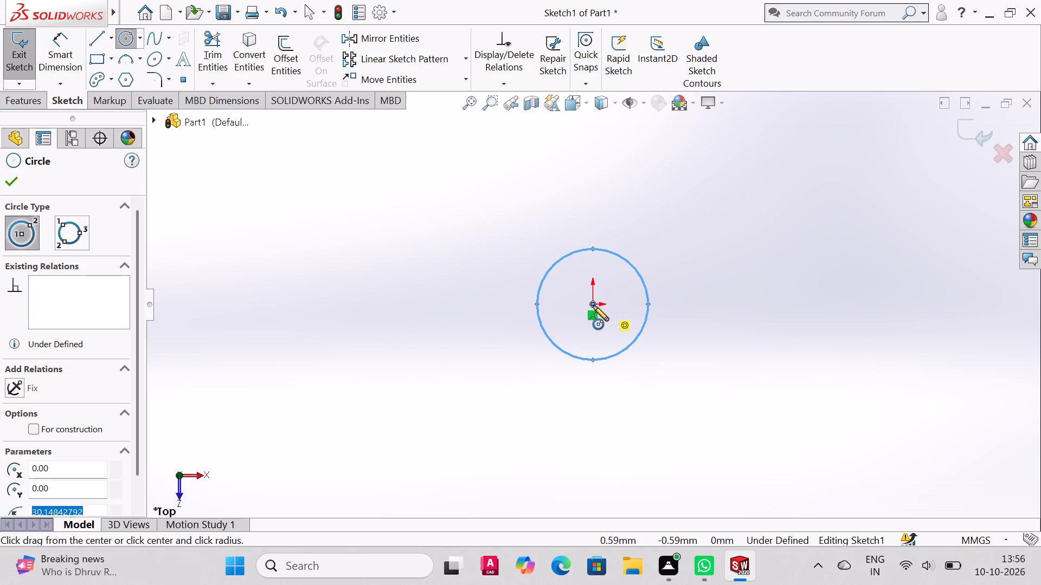
click(592, 305)
click(657, 326)
right_click(693, 248)
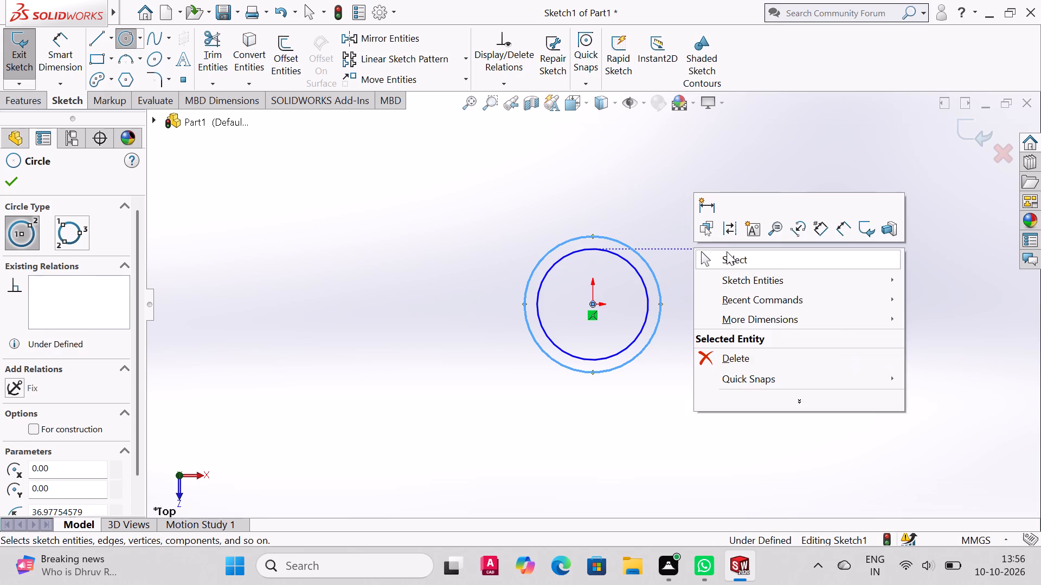
click(731, 253)
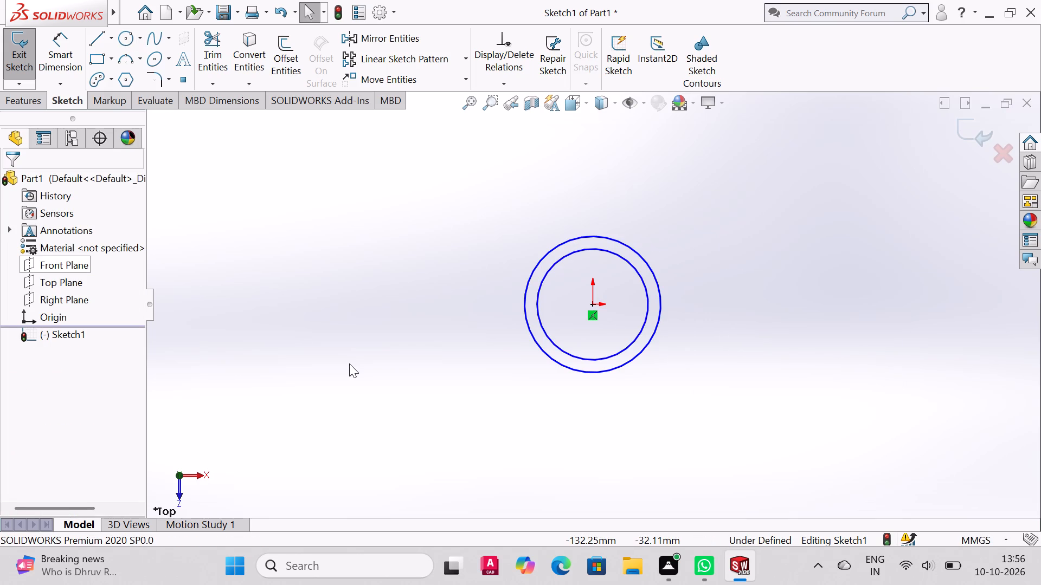
Dimension the outer circle's diameter as 44 mm and the inner circle's as 34 mm, placing the inner dimension clear of the profile.
click(63, 46)
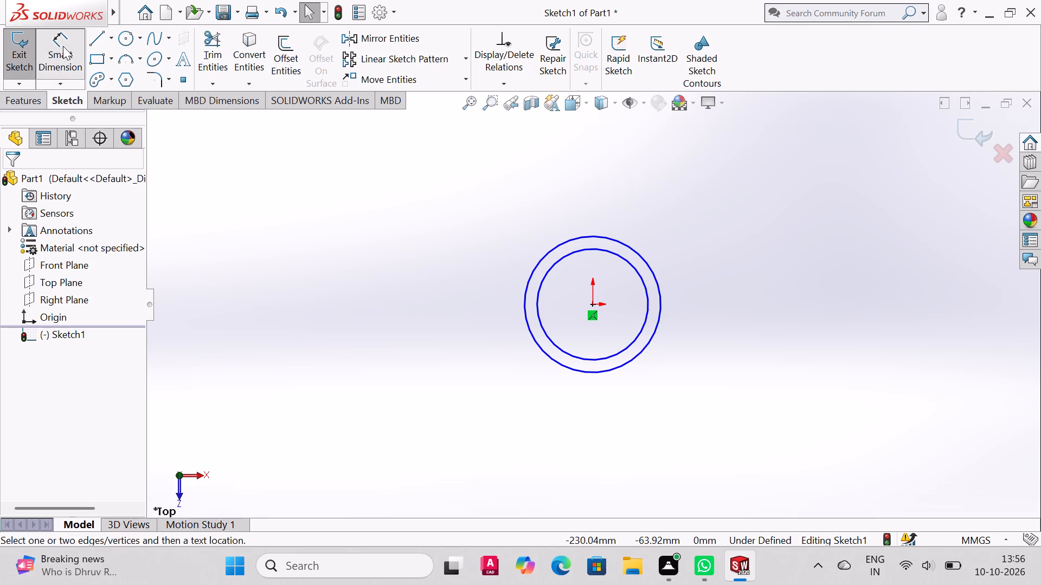
click(654, 273)
click(682, 262)
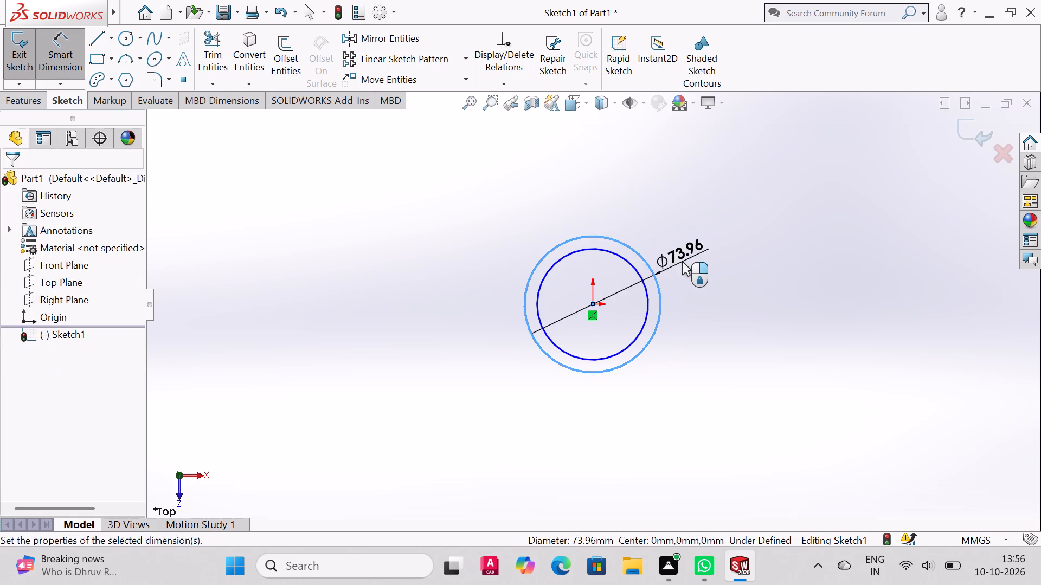
text(44)
click(619, 239)
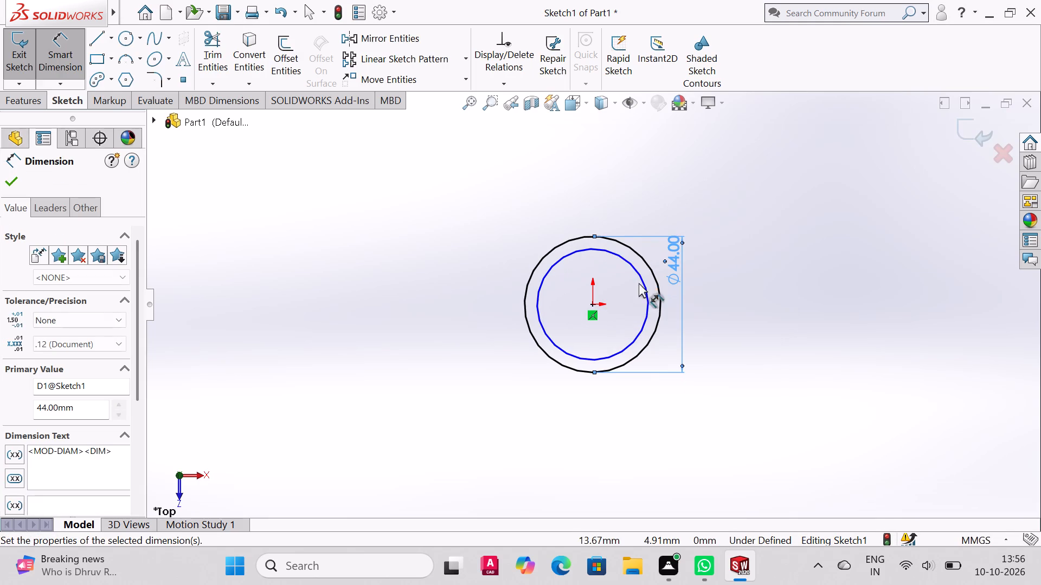
click(643, 279)
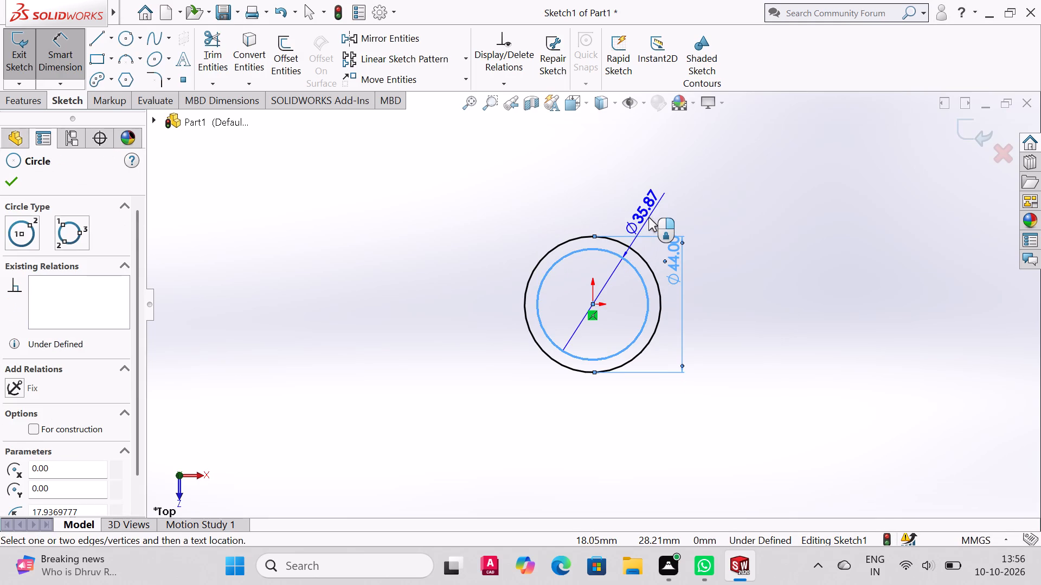
click(648, 217)
text(34)
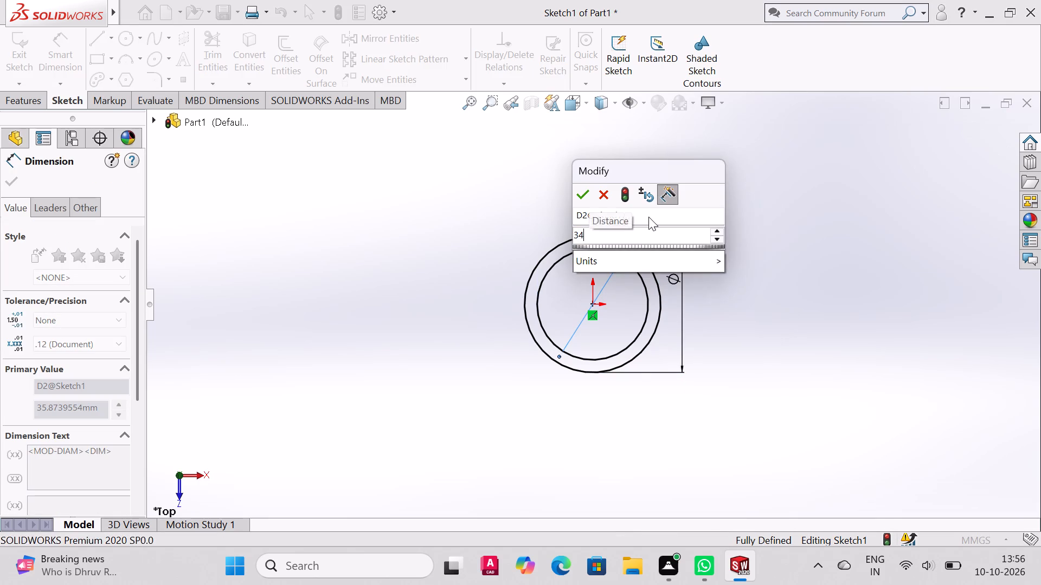
key(Return)
drag(642, 207, 748, 250)
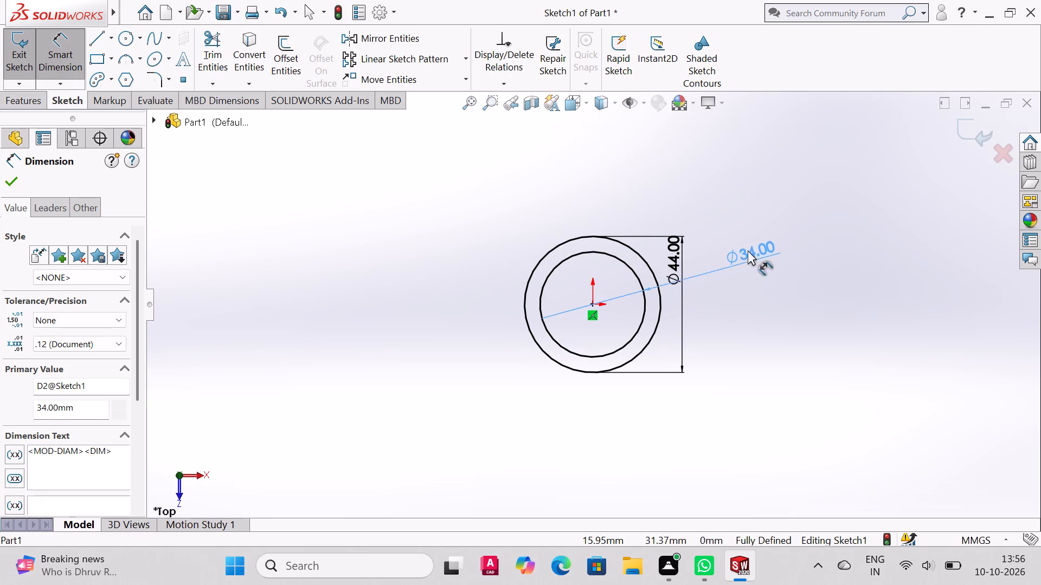
drag(748, 250, 754, 259)
click(12, 177)
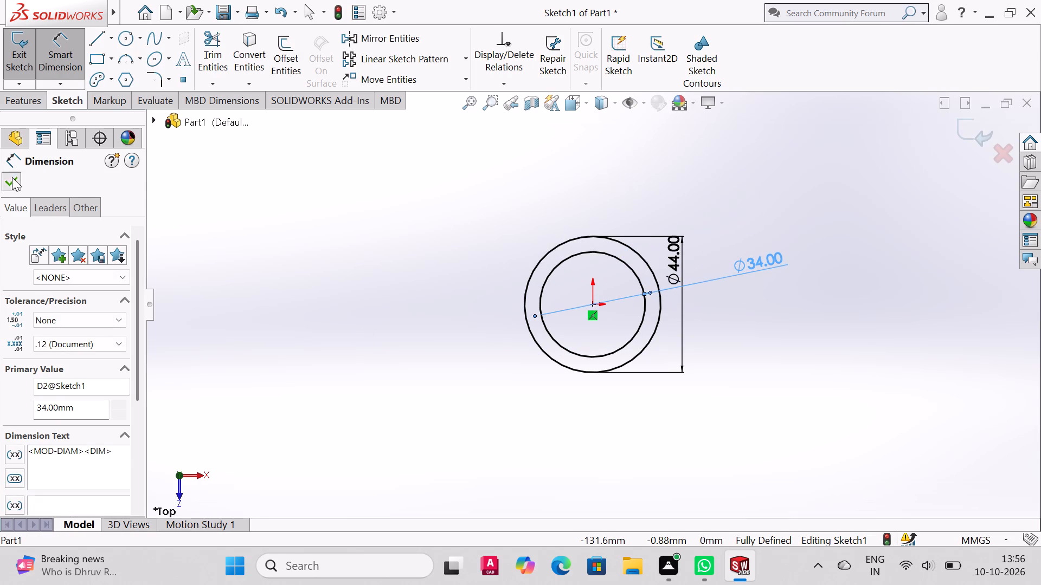
Extrude the ring profile upward as a blind boss with a depth of 6 mm.
middle_drag(460, 349, 465, 333)
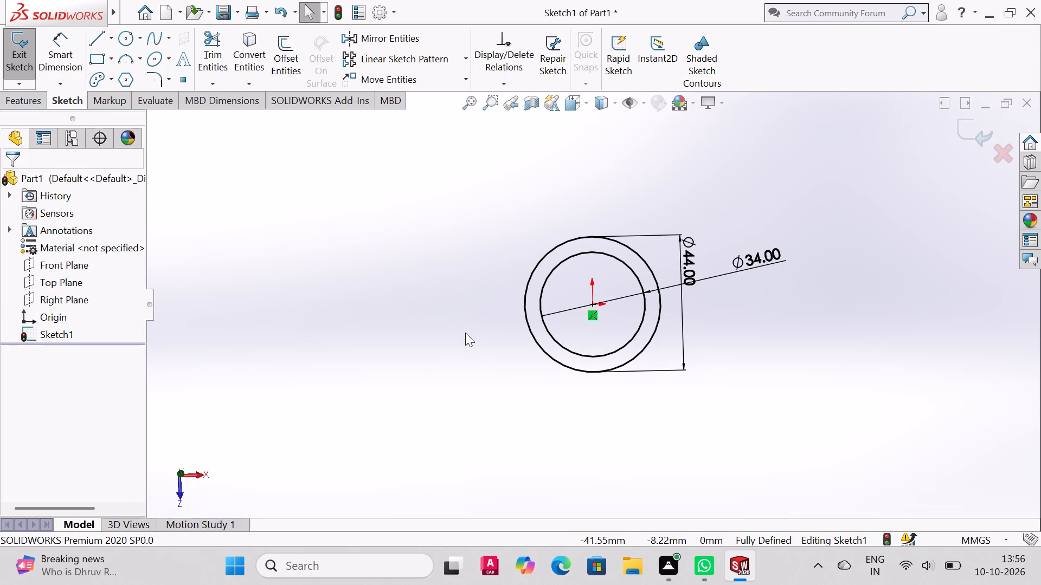
click(24, 103)
click(33, 51)
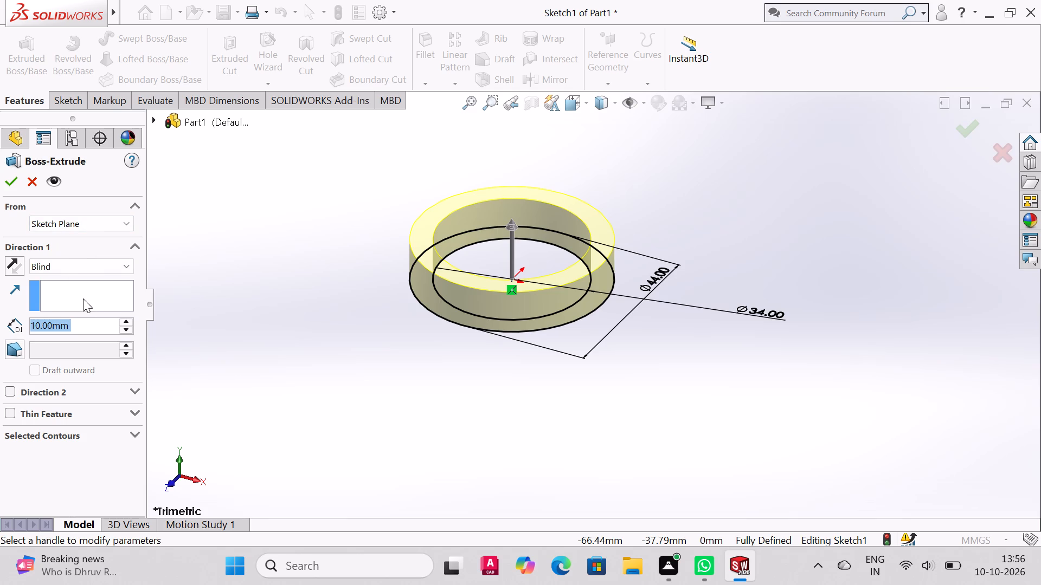
middle_drag(278, 241, 284, 268)
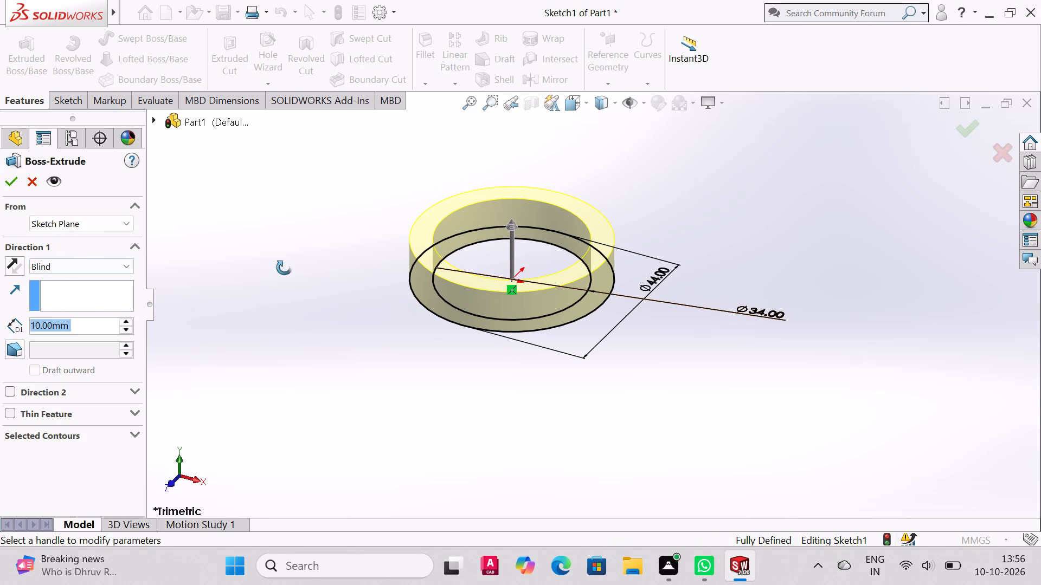
middle_drag(284, 268, 275, 331)
click(494, 279)
click(486, 302)
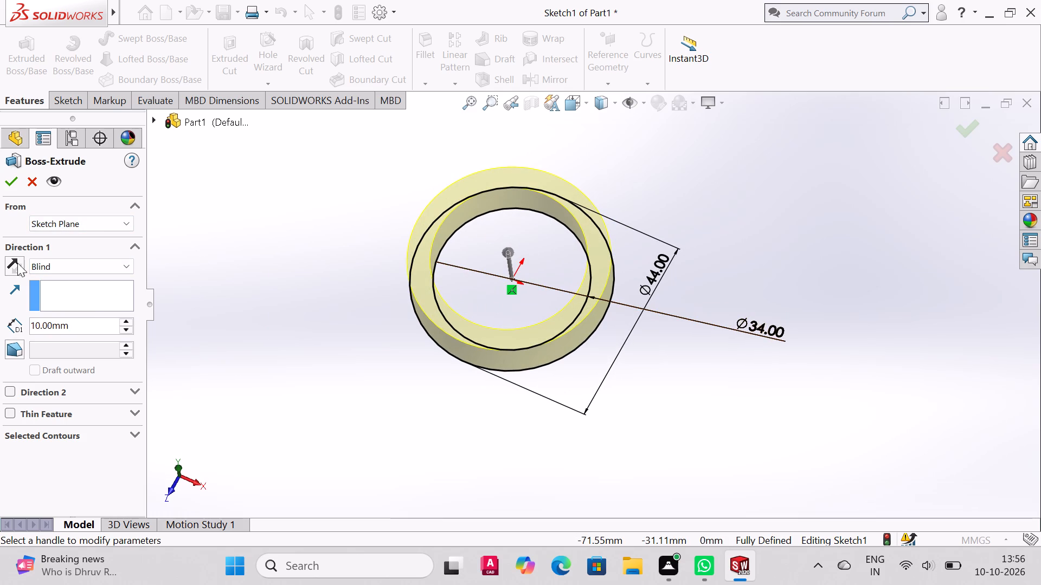
click(75, 295)
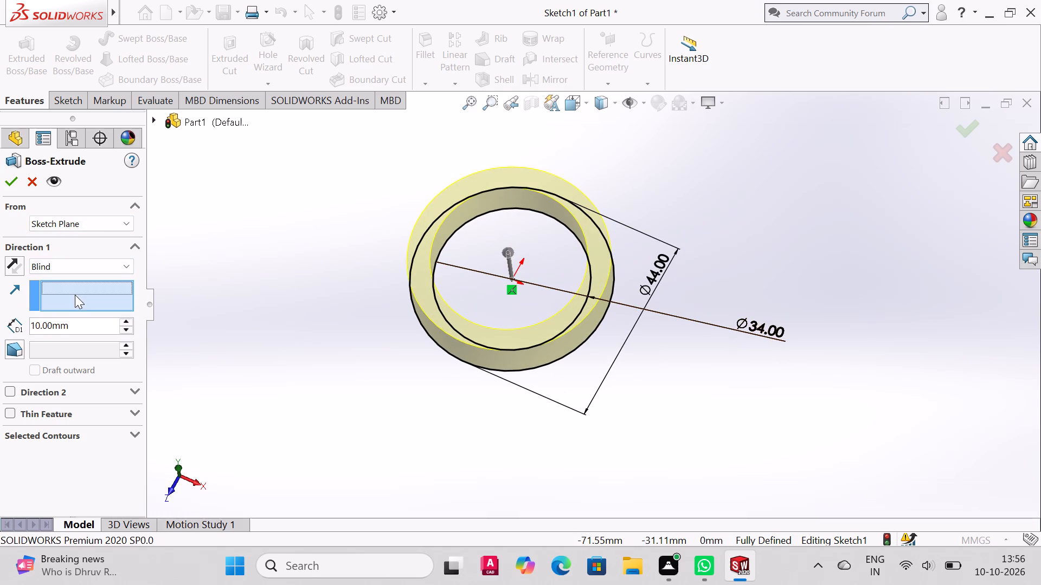
click(513, 245)
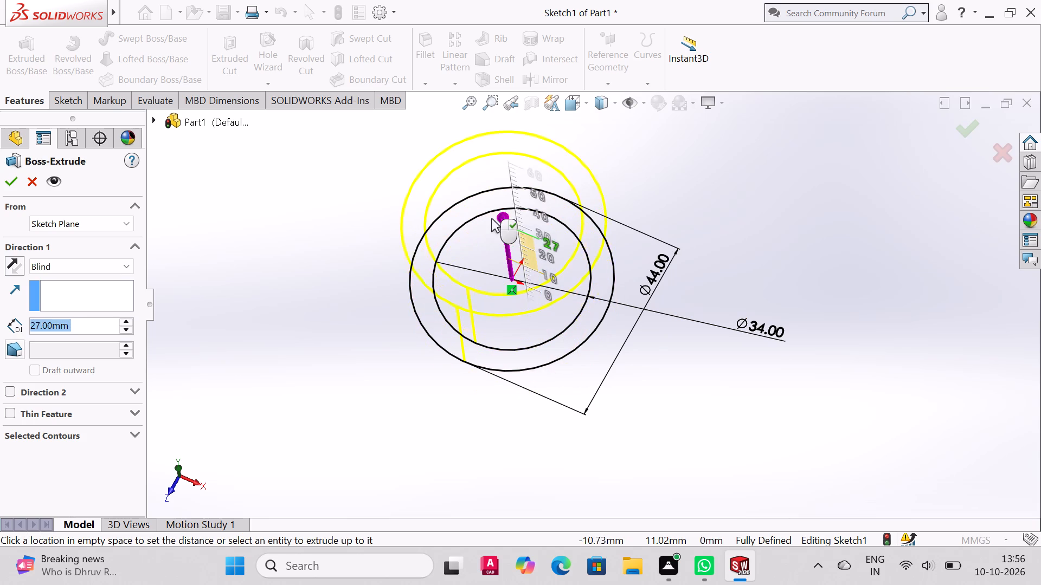
middle_drag(502, 227, 504, 145)
scroll(504, 145, up, 1)
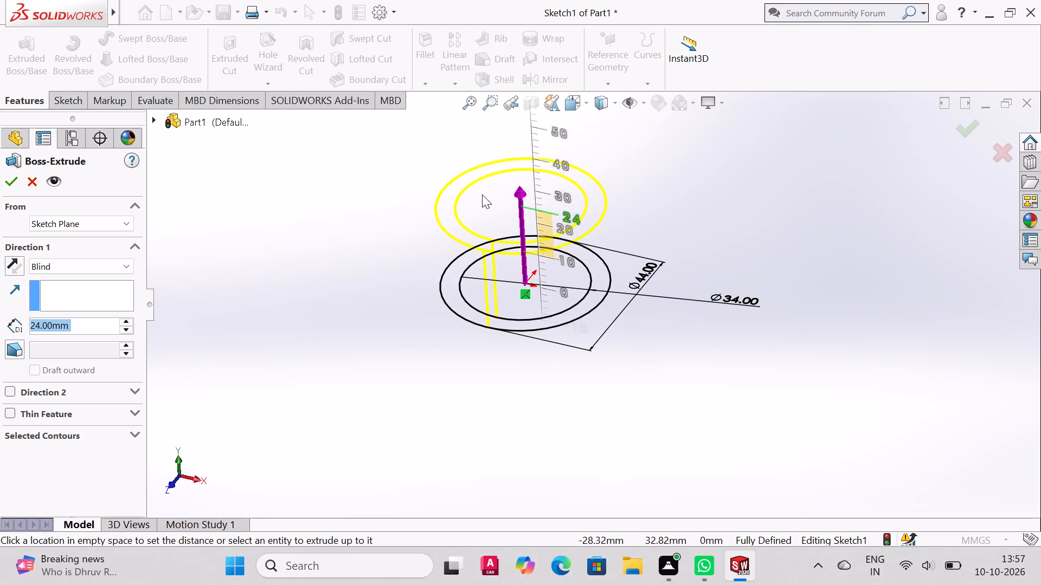
click(482, 194)
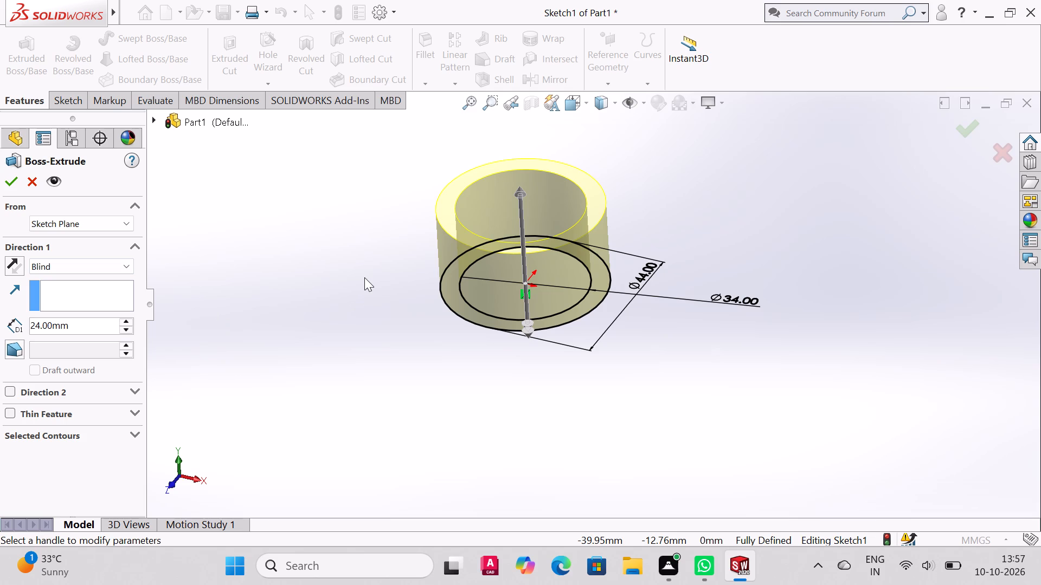
key(6)
click(85, 324)
drag(85, 325, 0, 342)
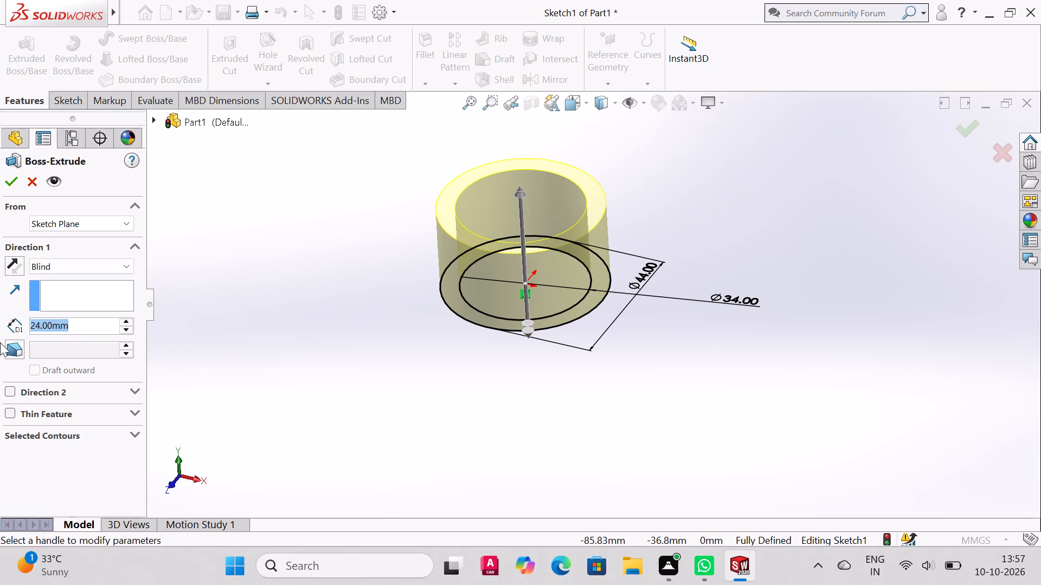
key(6)
key(Return)
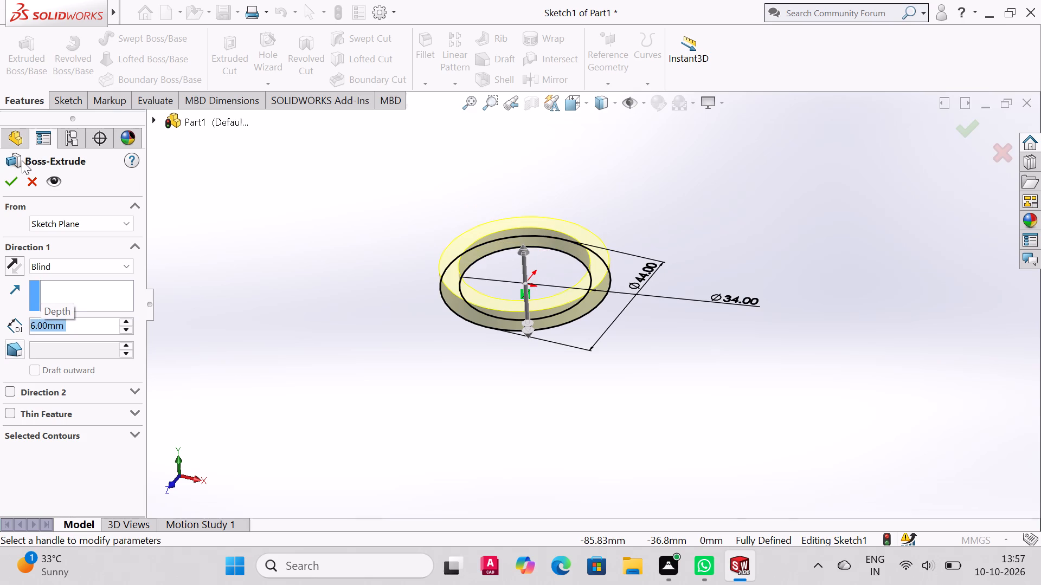
click(3, 178)
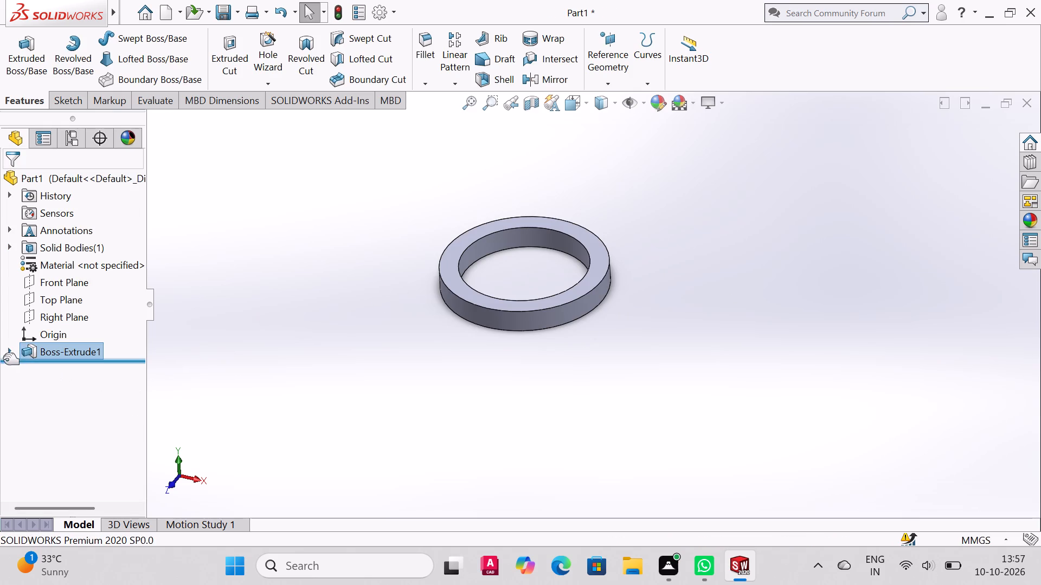
Review the ring extrusion's feature settings.
click(3, 353)
click(8, 352)
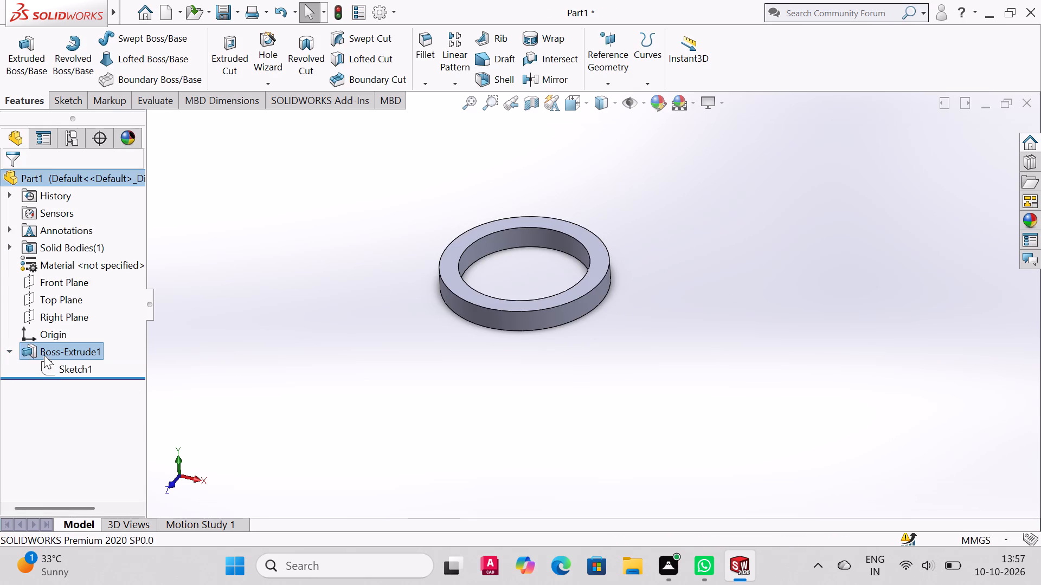
click(31, 353)
click(44, 307)
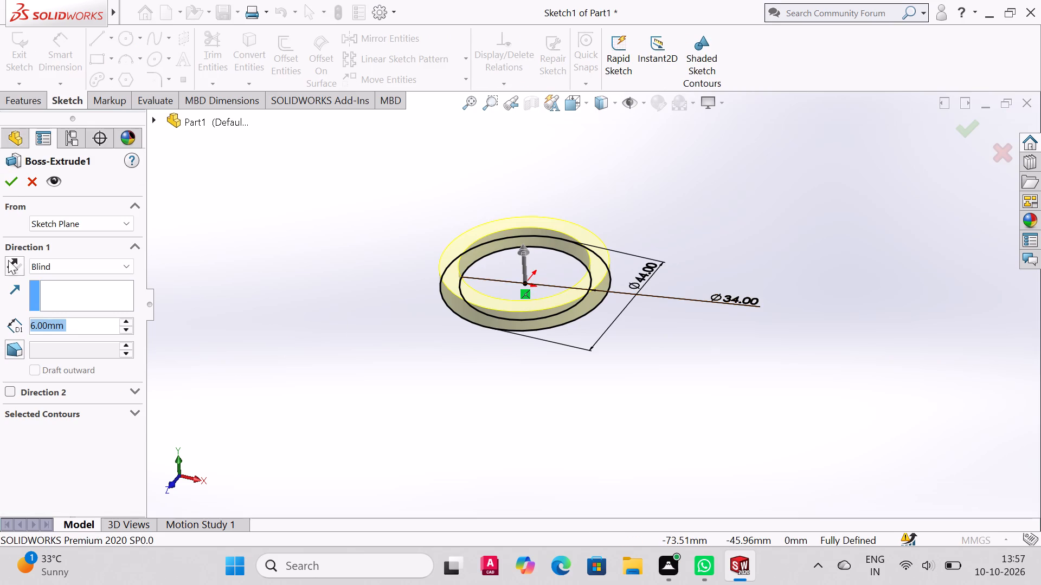
click(9, 184)
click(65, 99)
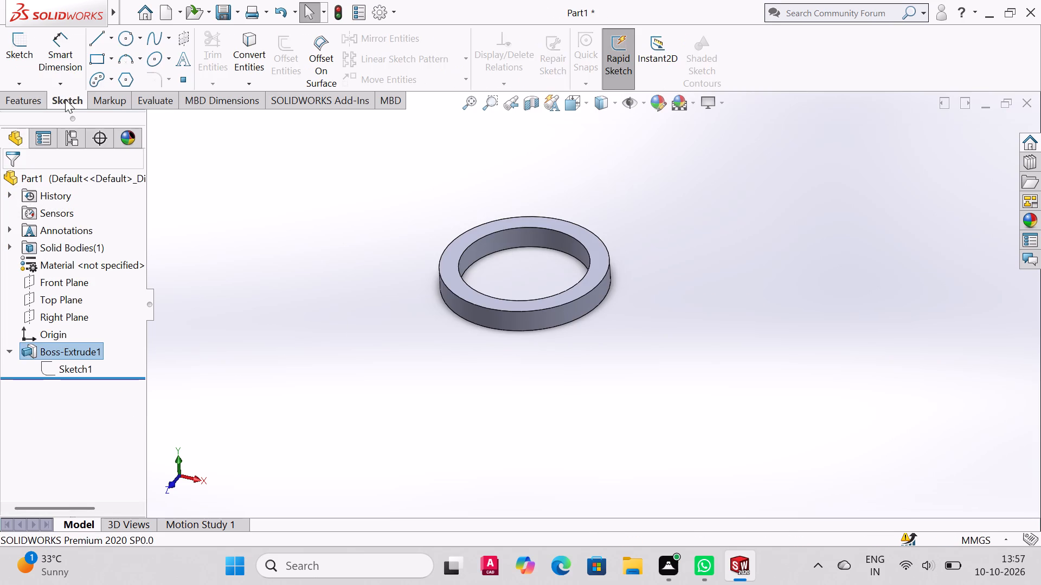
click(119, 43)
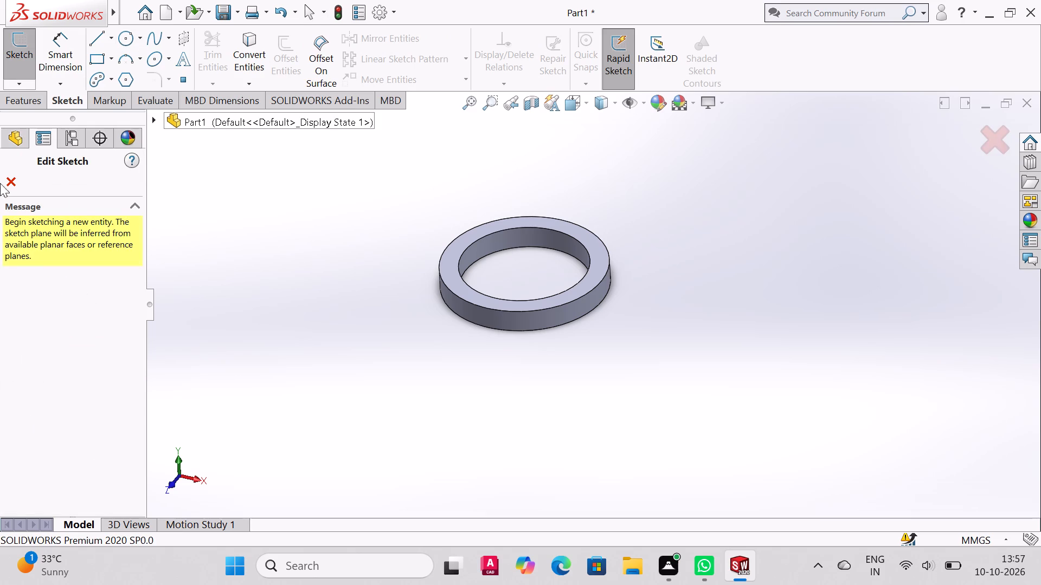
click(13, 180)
Reopen the ring extrusion's sketch and draw an origin-centred circle of 17 mm radius tangent to the inner circle.
click(68, 363)
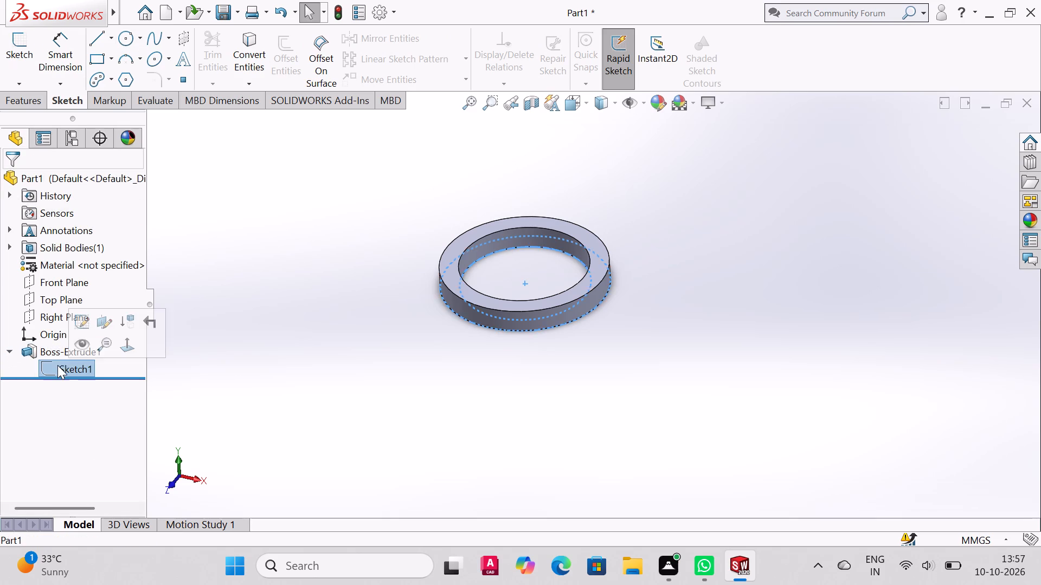
click(76, 327)
middle_drag(565, 316, 569, 458)
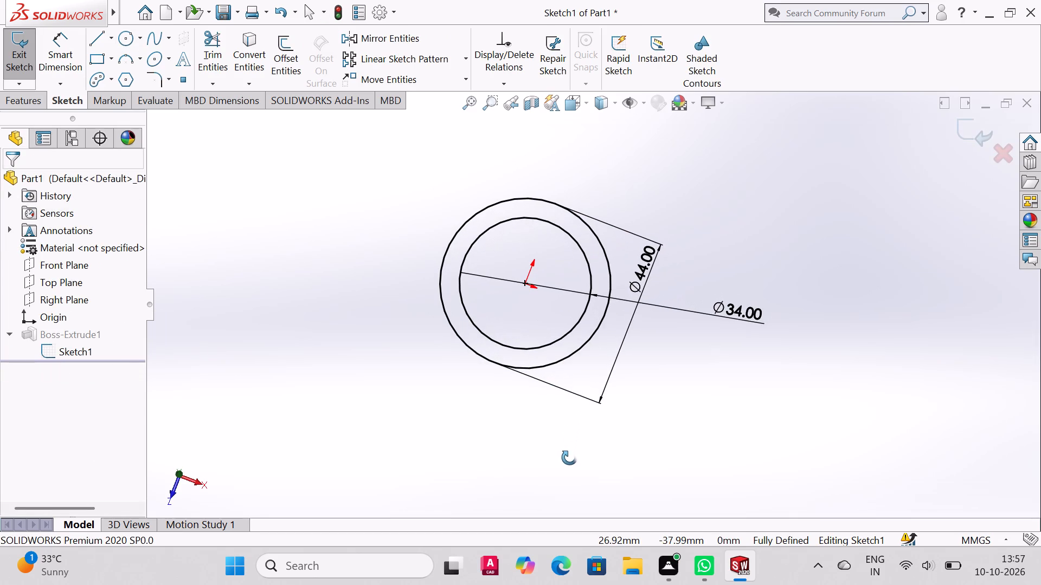
middle_drag(569, 458, 568, 464)
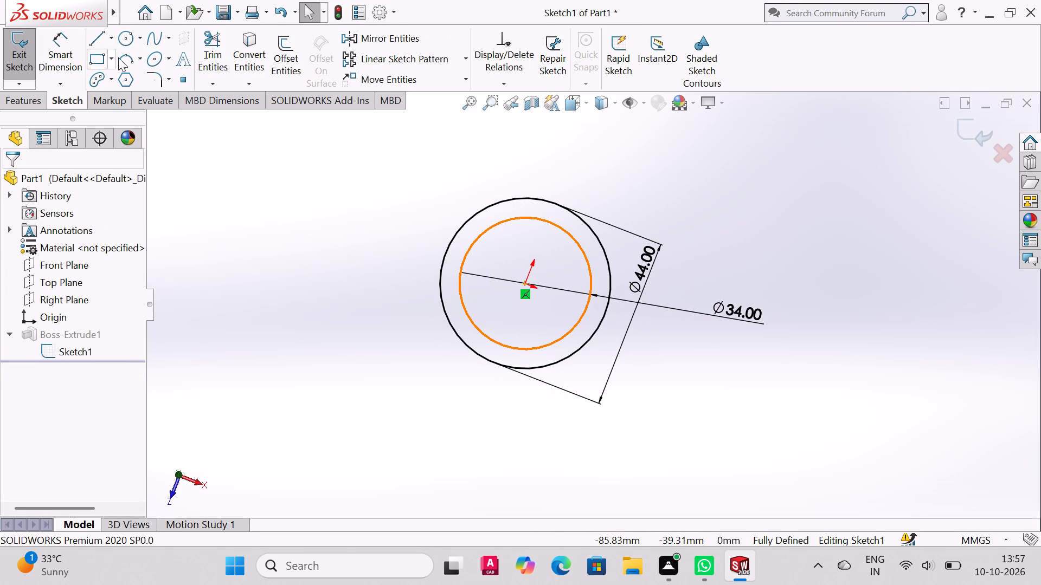
click(116, 44)
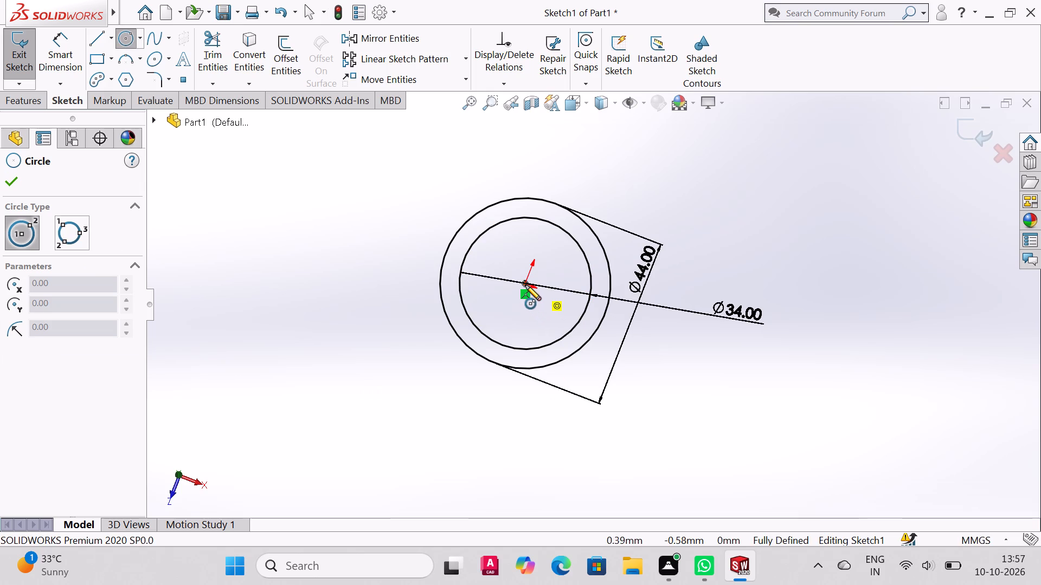
click(525, 285)
click(590, 282)
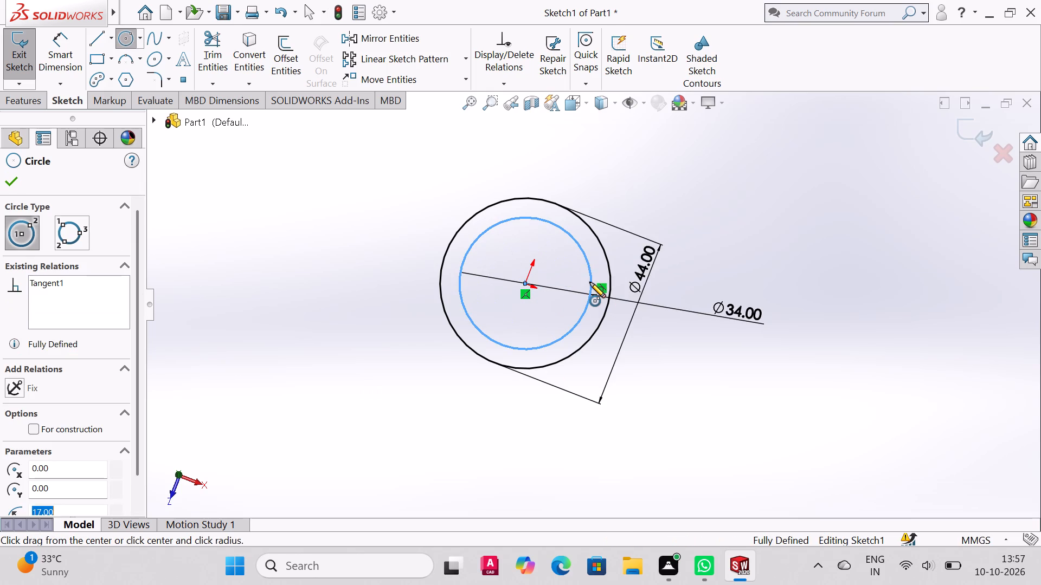
right_click(590, 282)
click(615, 285)
middle_drag(502, 303, 491, 206)
scroll(492, 214, up, 1)
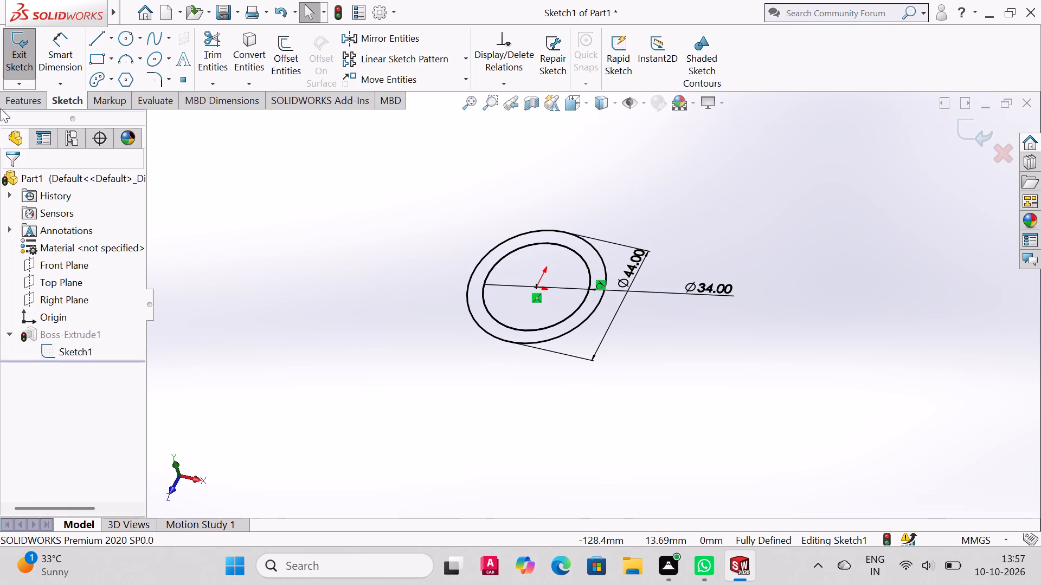
Try to exit the ring sketch and run Check Sketch for Feature to examine its contour problem.
click(24, 97)
click(60, 99)
click(14, 62)
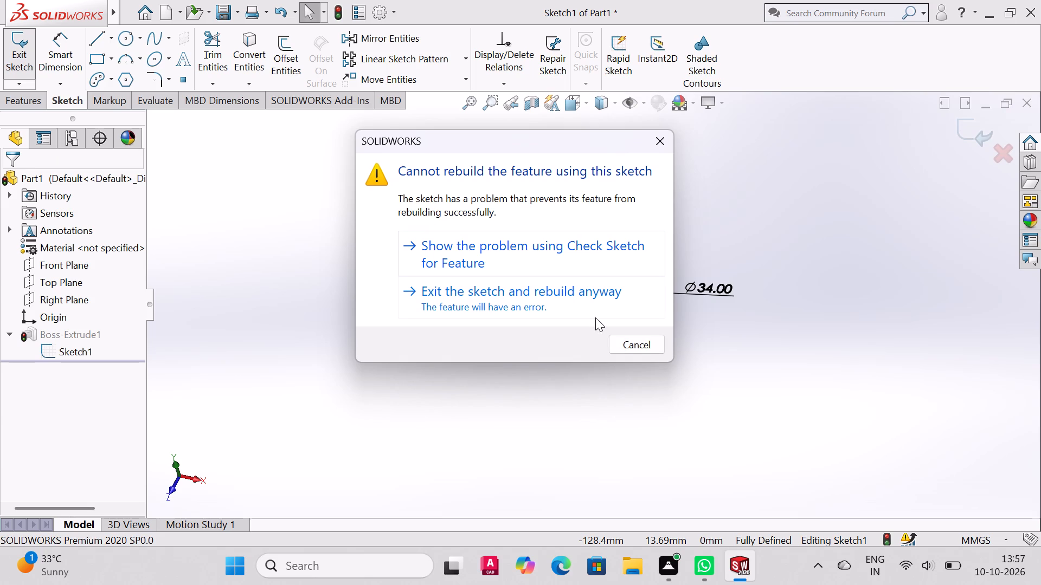
click(631, 341)
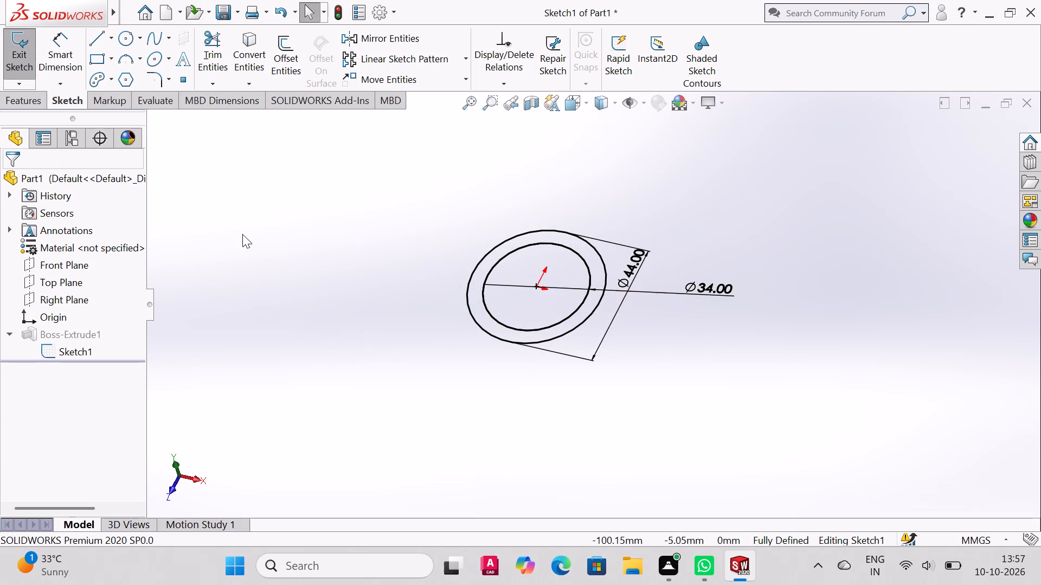
click(25, 99)
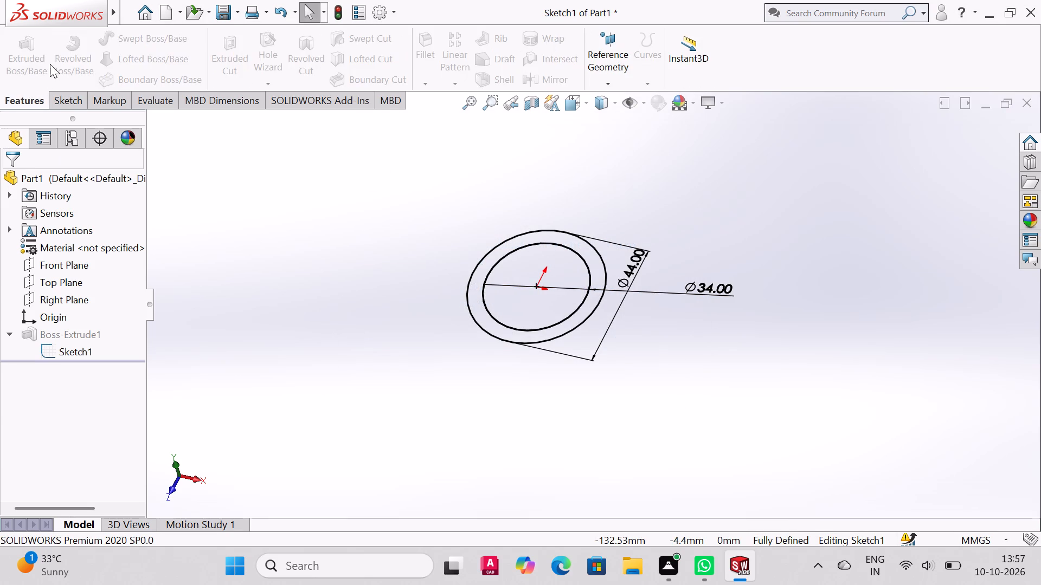
click(81, 105)
click(4, 56)
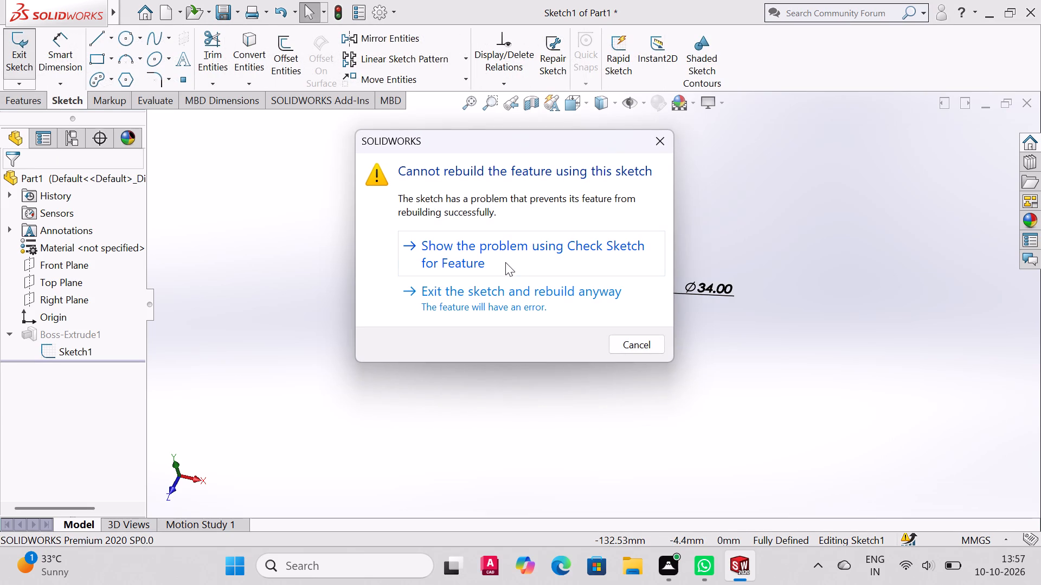
click(505, 262)
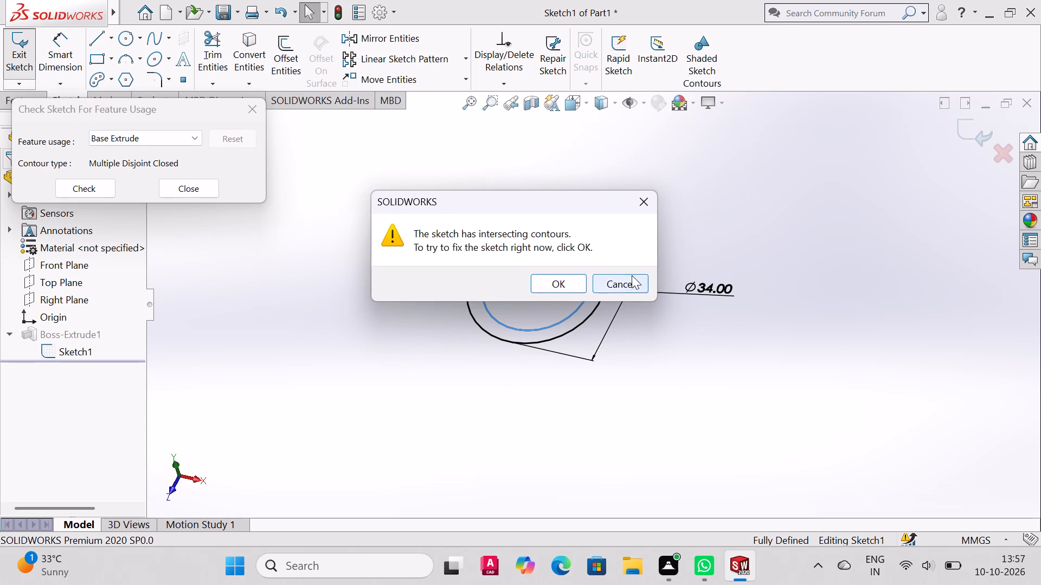
click(552, 287)
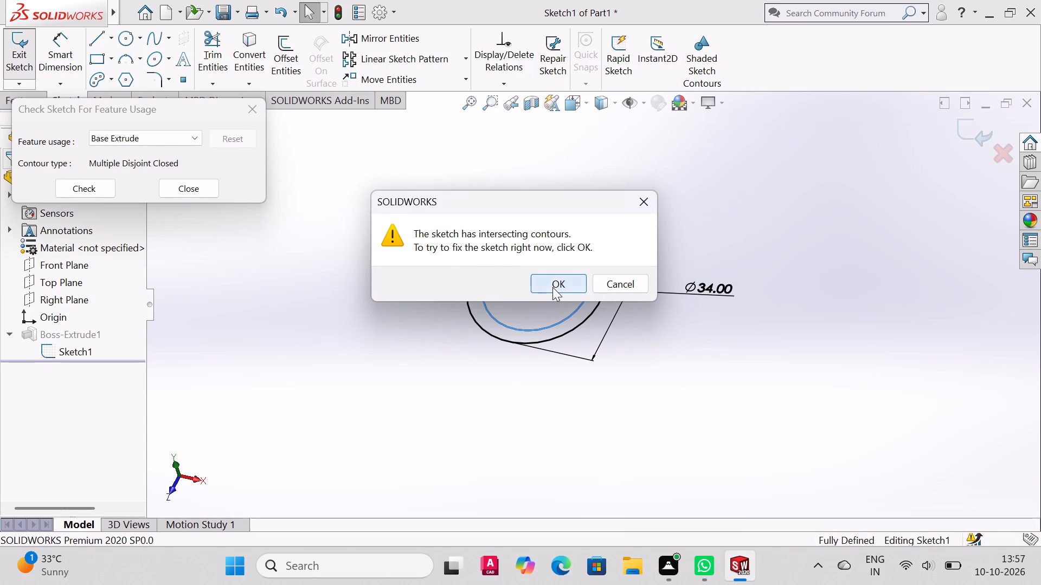
click(177, 102)
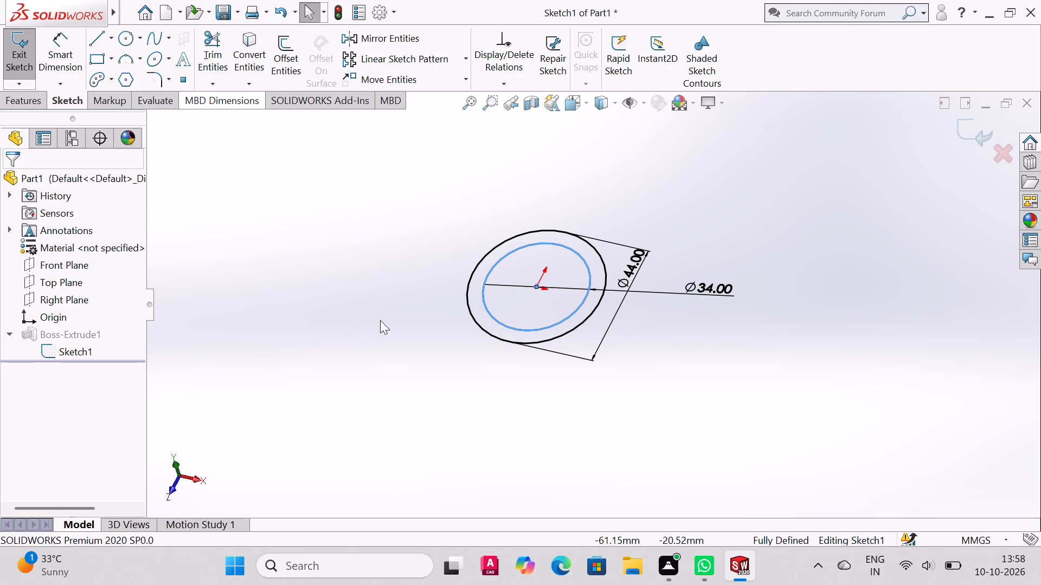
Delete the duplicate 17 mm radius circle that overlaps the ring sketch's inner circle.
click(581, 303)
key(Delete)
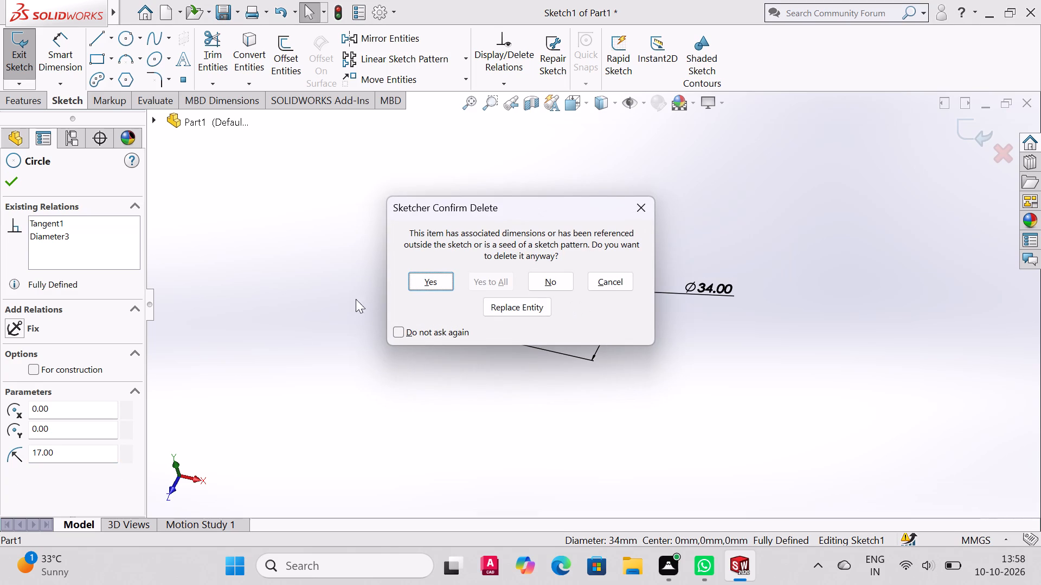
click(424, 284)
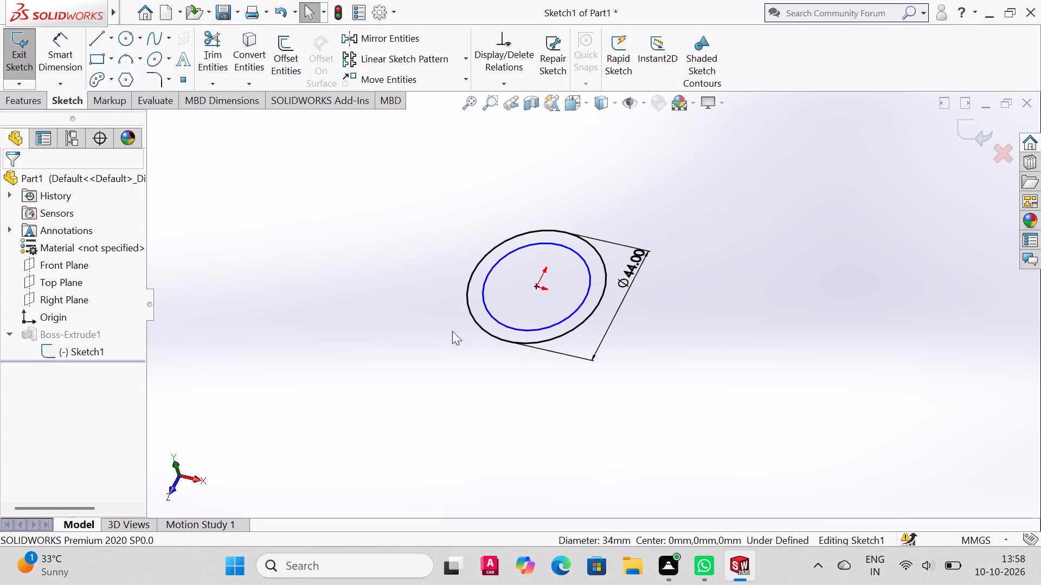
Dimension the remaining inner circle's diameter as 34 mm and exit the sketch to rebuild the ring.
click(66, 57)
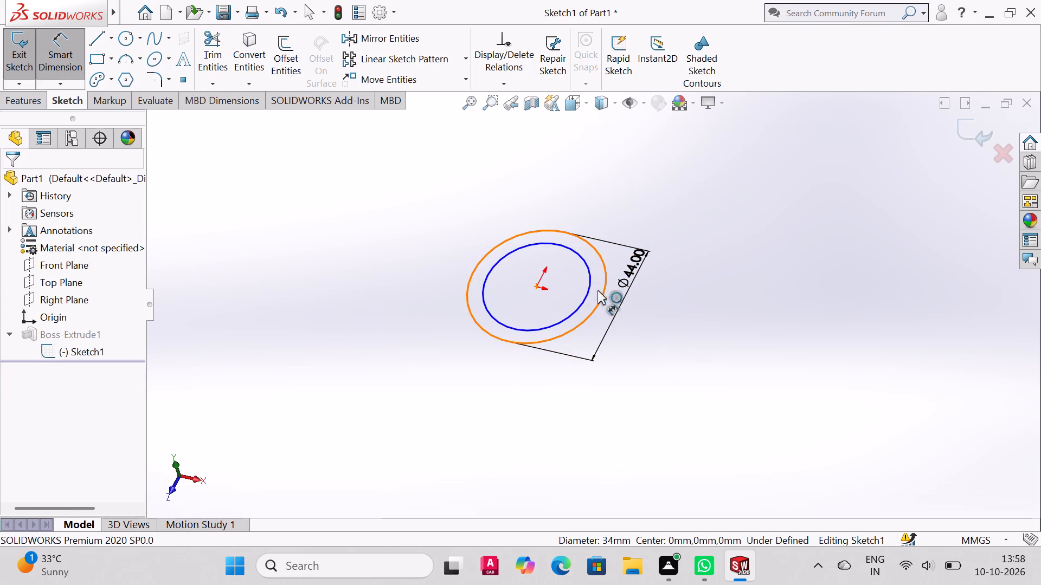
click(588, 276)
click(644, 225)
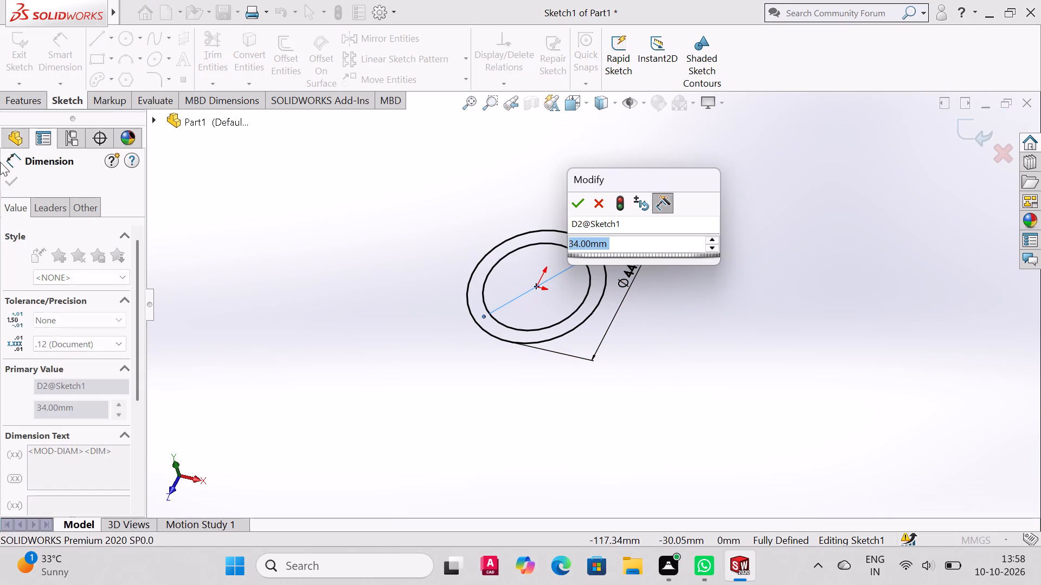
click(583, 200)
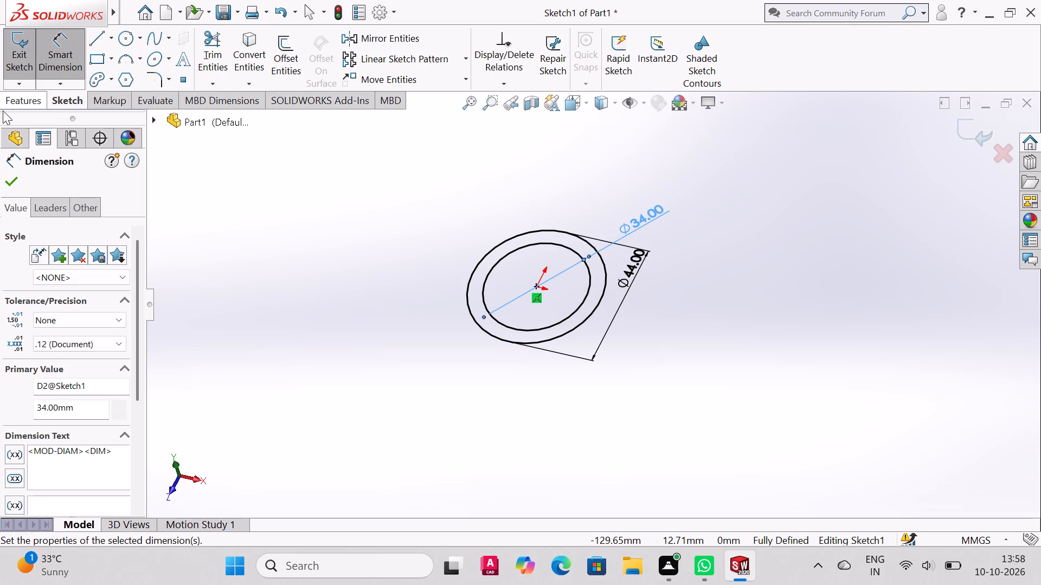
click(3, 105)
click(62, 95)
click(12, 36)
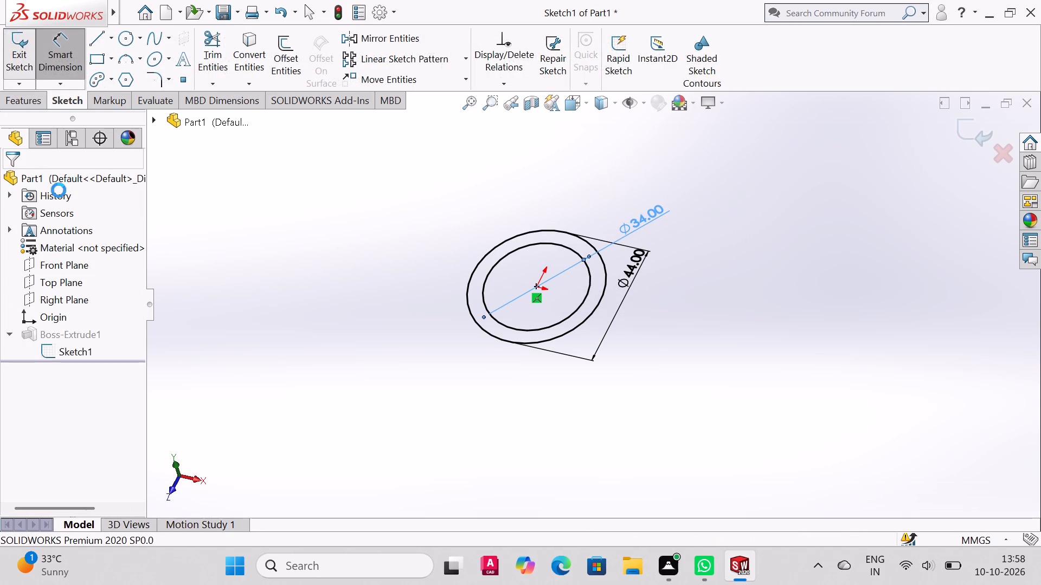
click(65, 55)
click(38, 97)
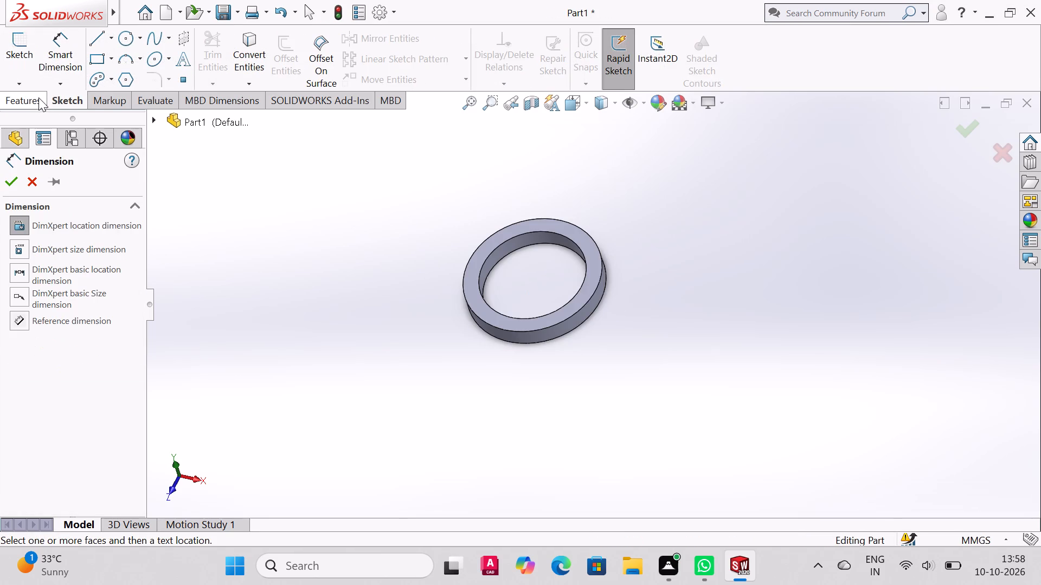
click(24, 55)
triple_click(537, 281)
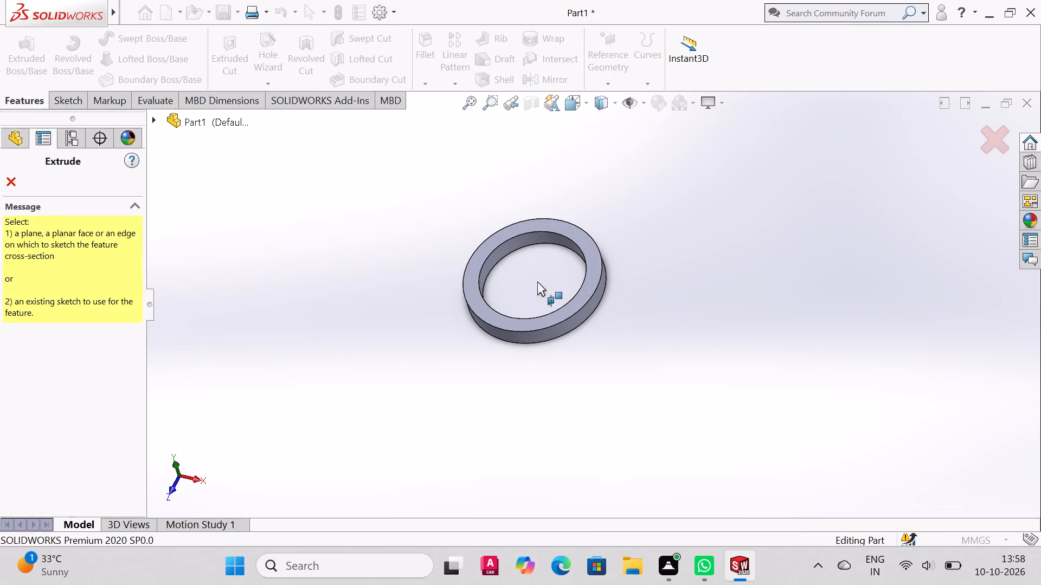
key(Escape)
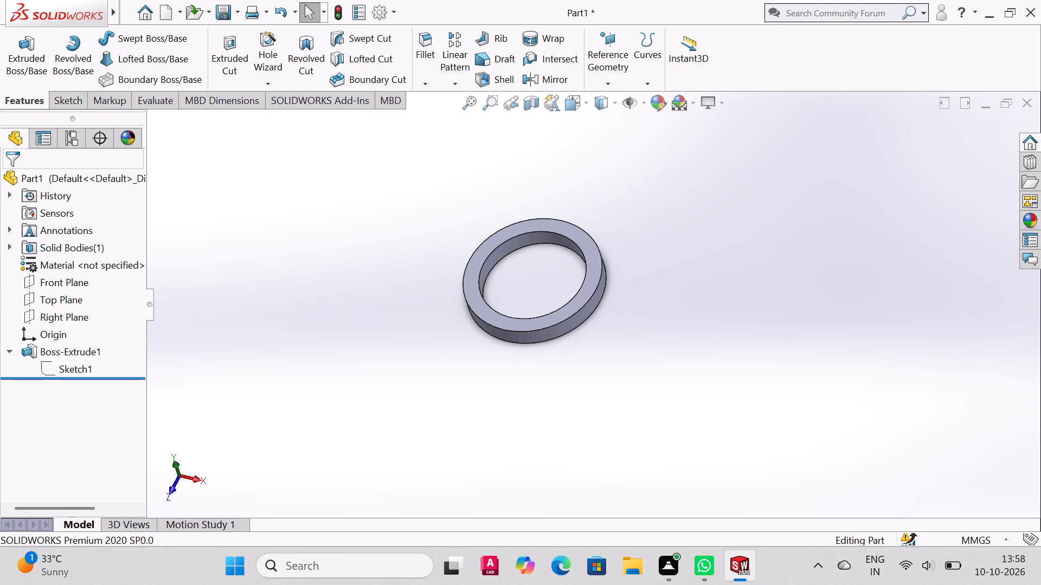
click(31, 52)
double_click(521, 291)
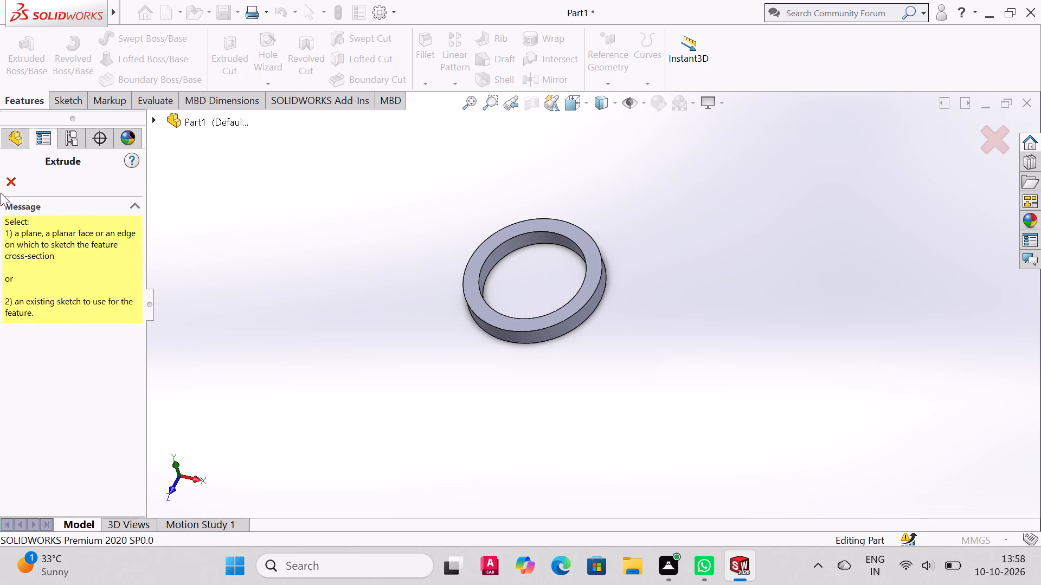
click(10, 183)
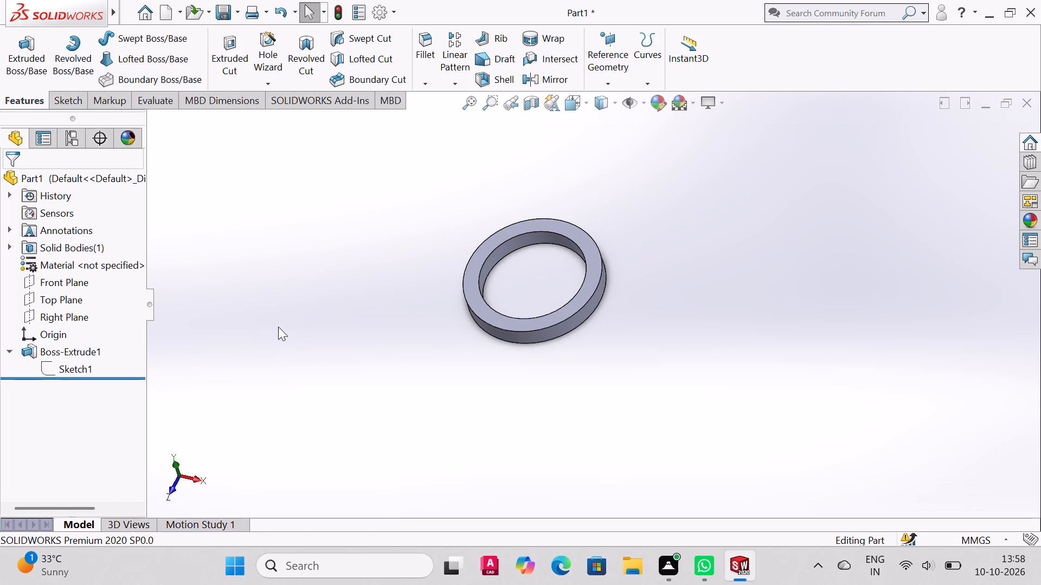
Undo the sketch edits and the ring extrusion, back to the open base sketch with the dimensioned 44 mm and 34 mm circles.
key(ctrl+z)
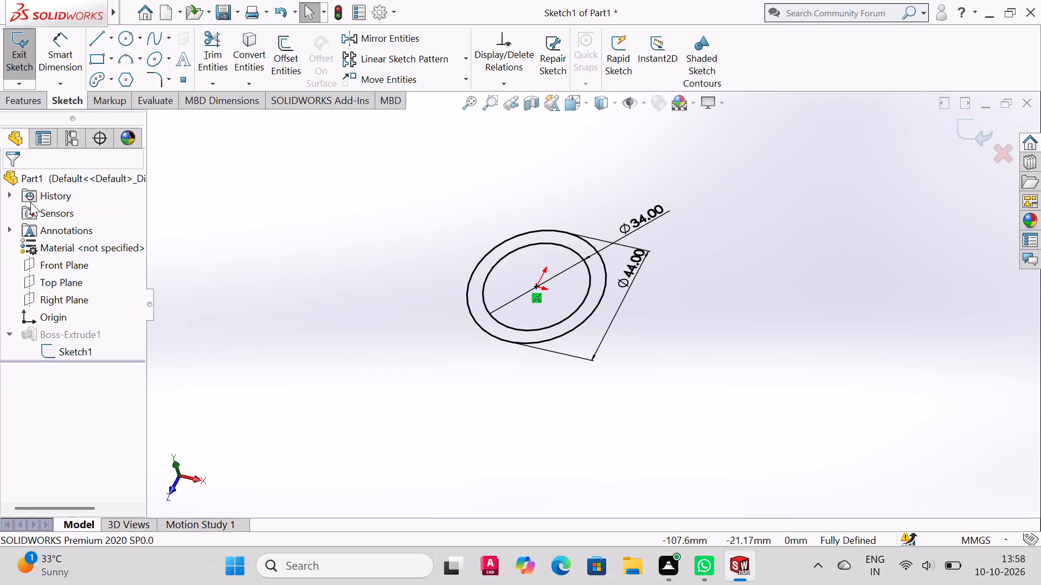
click(21, 96)
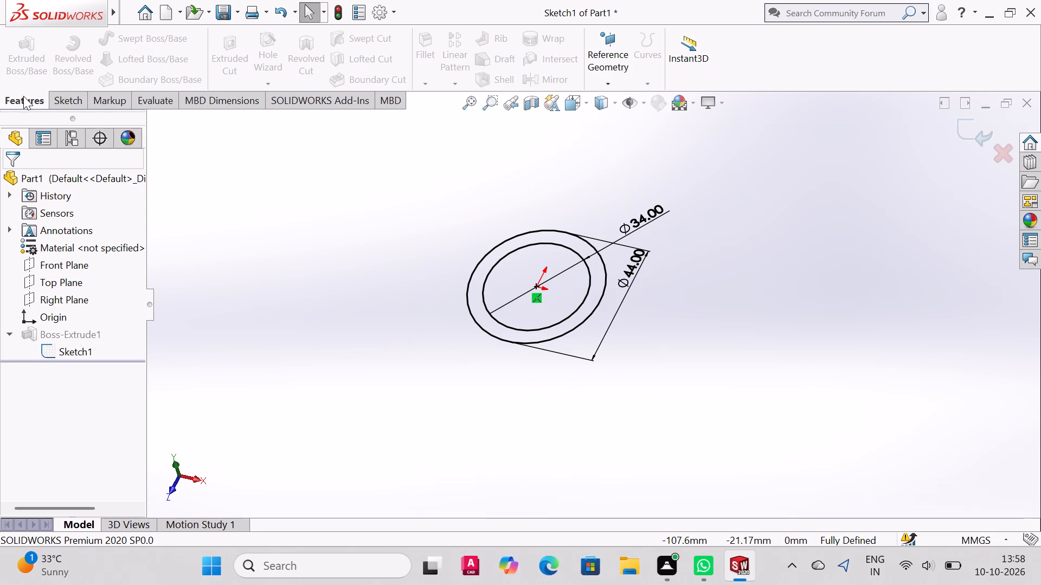
click(55, 103)
click(14, 62)
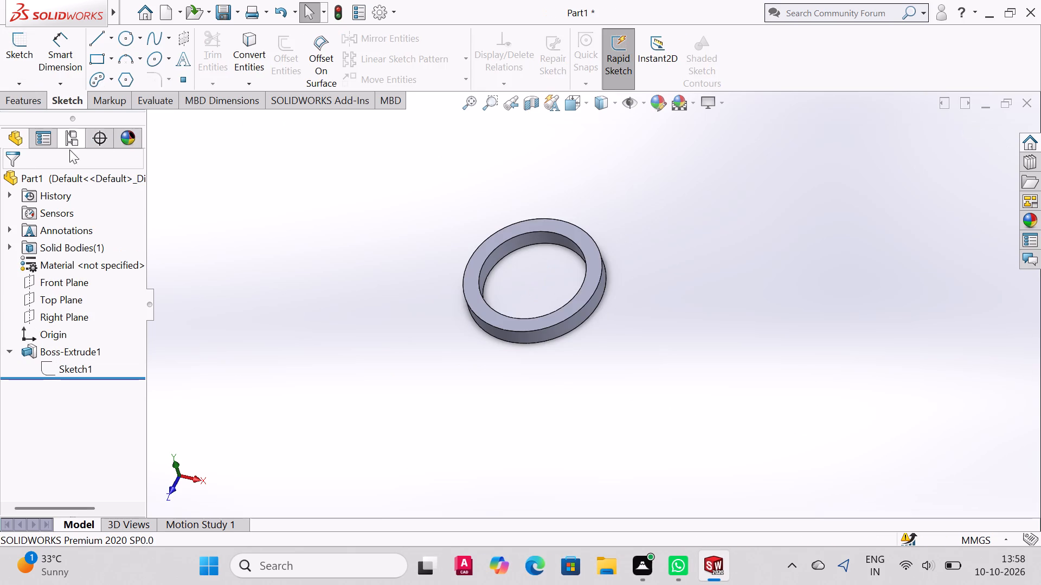
key(ctrl+z)
key(ctrl+z)
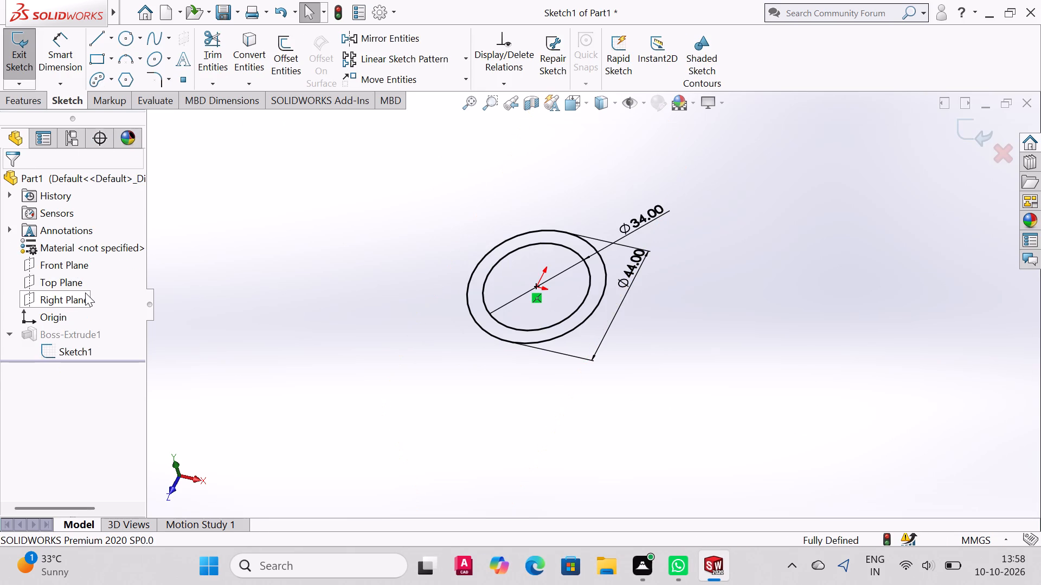
key(ctrl+z)
key(ctrl+z)
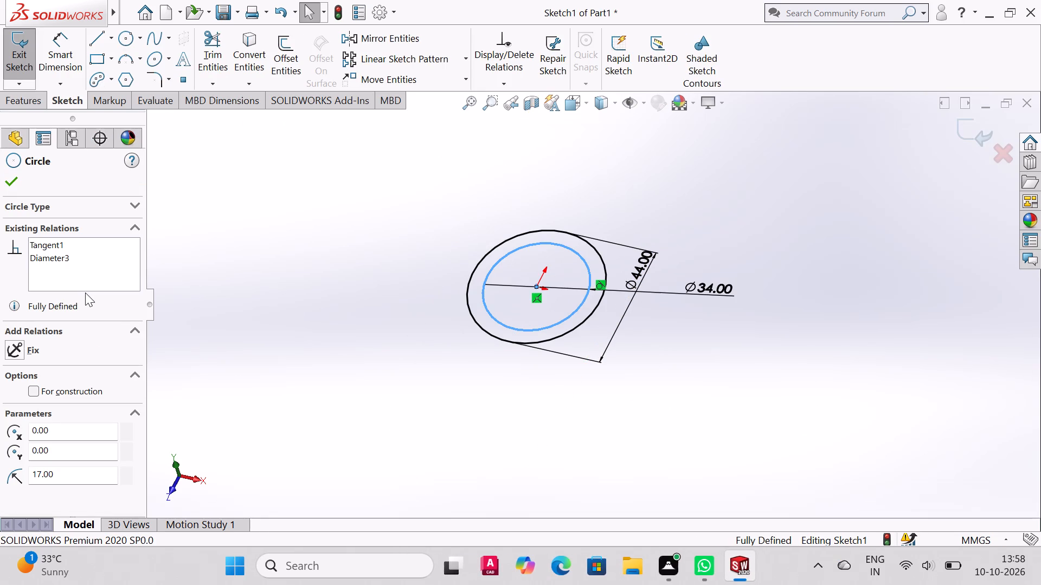
middle_drag(138, 321, 166, 291)
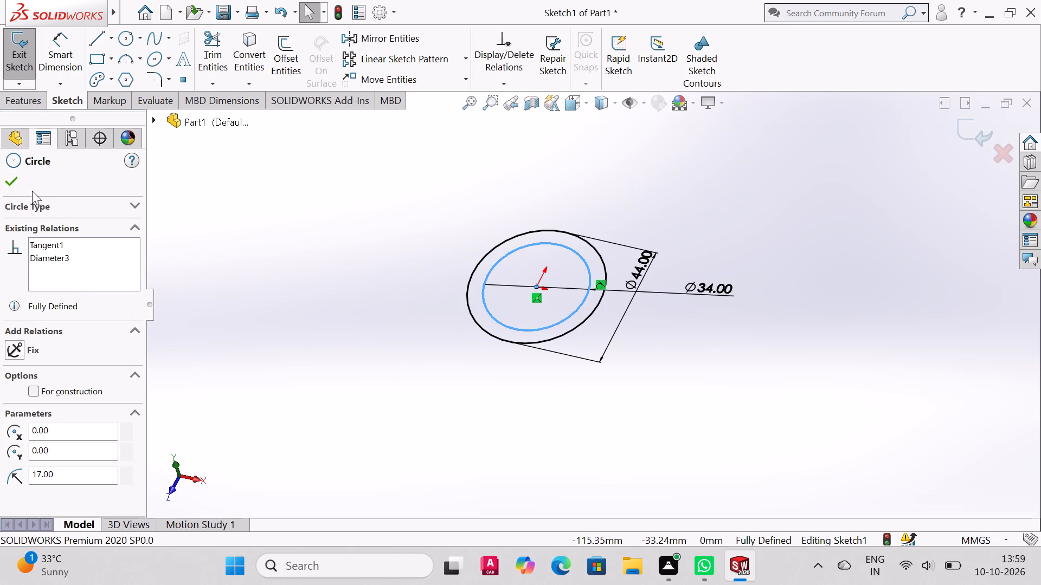
click(21, 177)
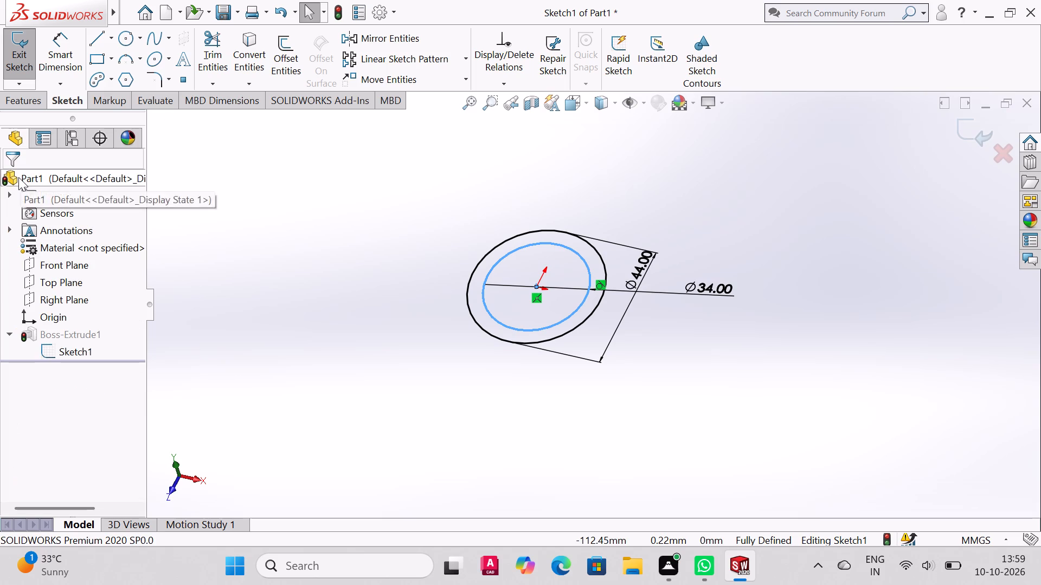
key(ctrl+z)
key(ctrl+z)
key(ctrl+z)
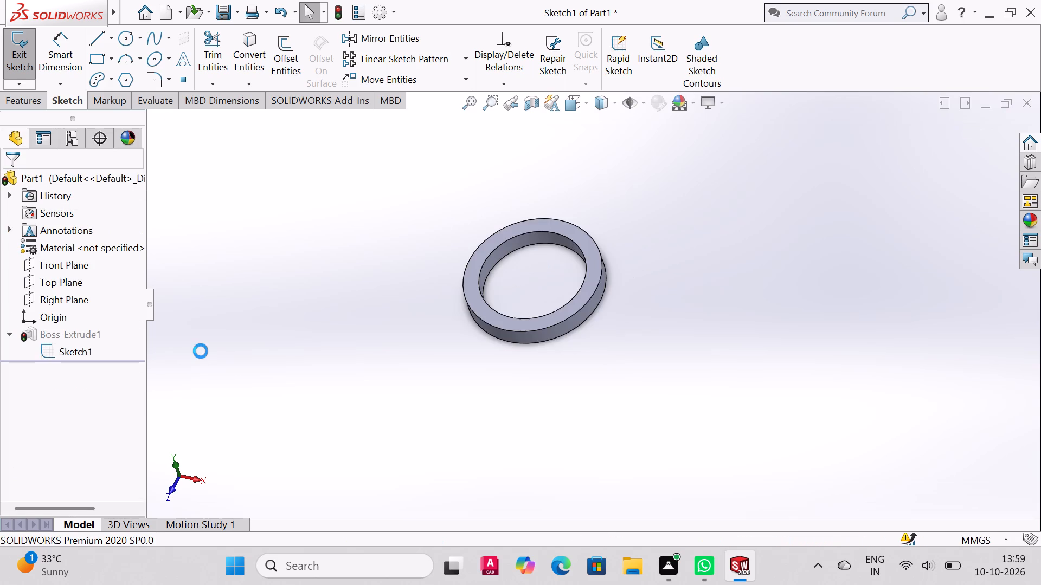
key(ctrl+z)
key(ctrl+z)
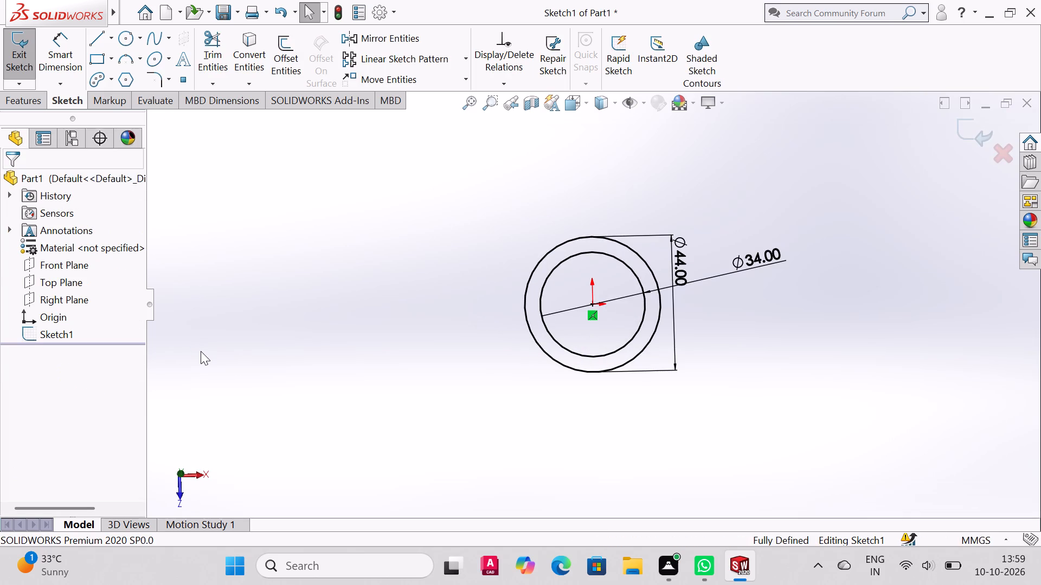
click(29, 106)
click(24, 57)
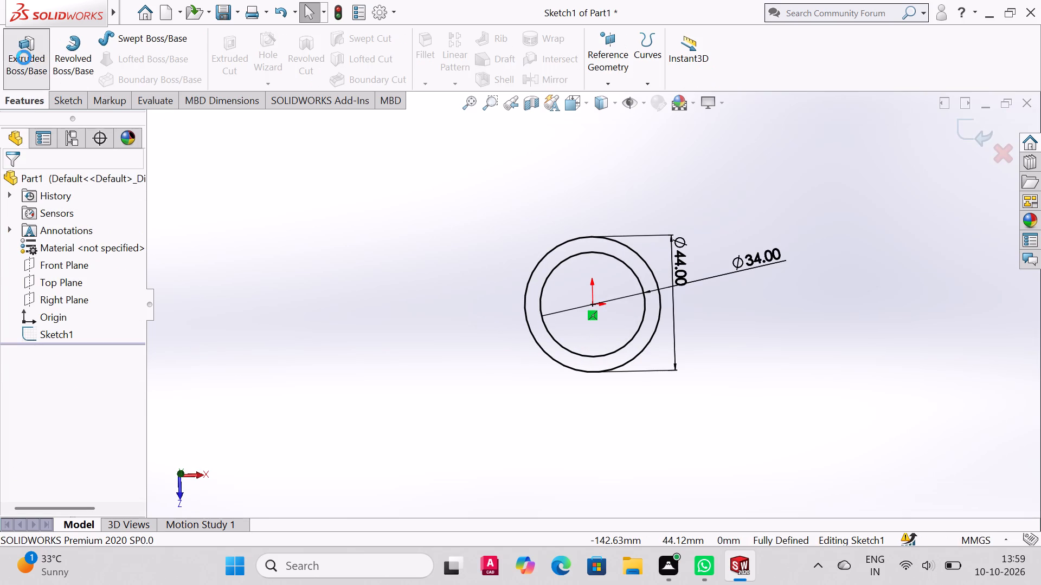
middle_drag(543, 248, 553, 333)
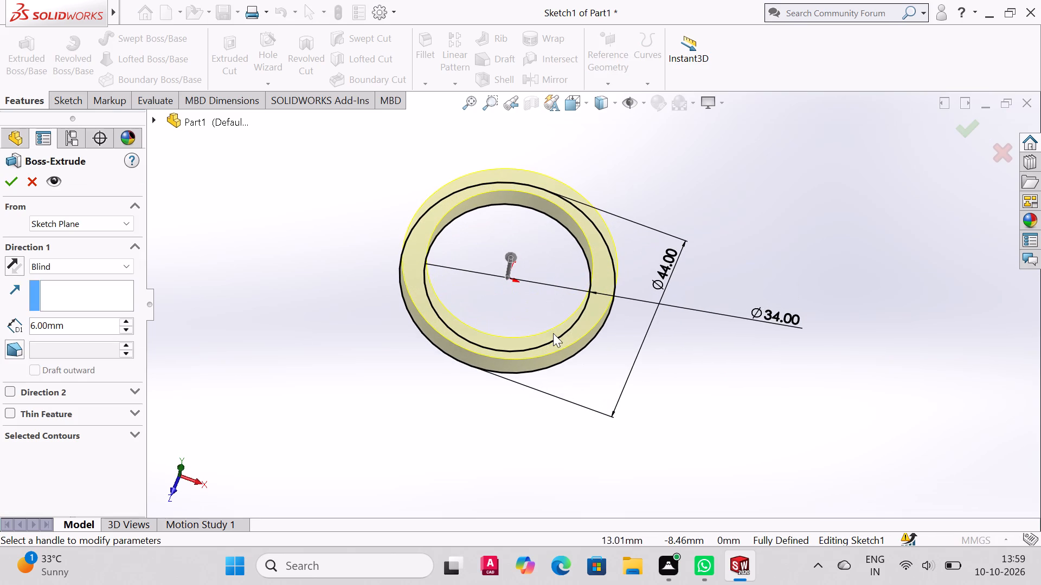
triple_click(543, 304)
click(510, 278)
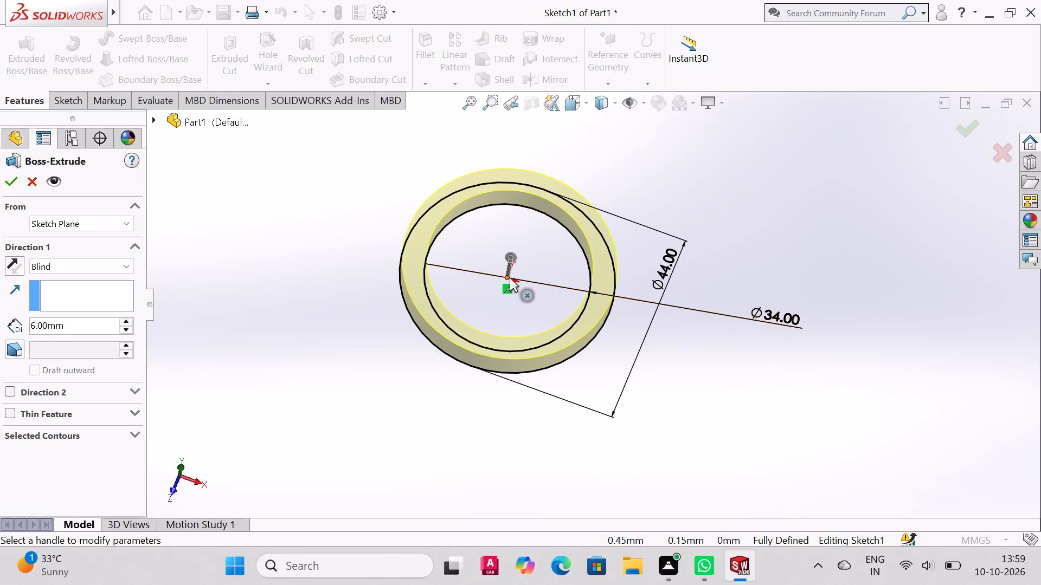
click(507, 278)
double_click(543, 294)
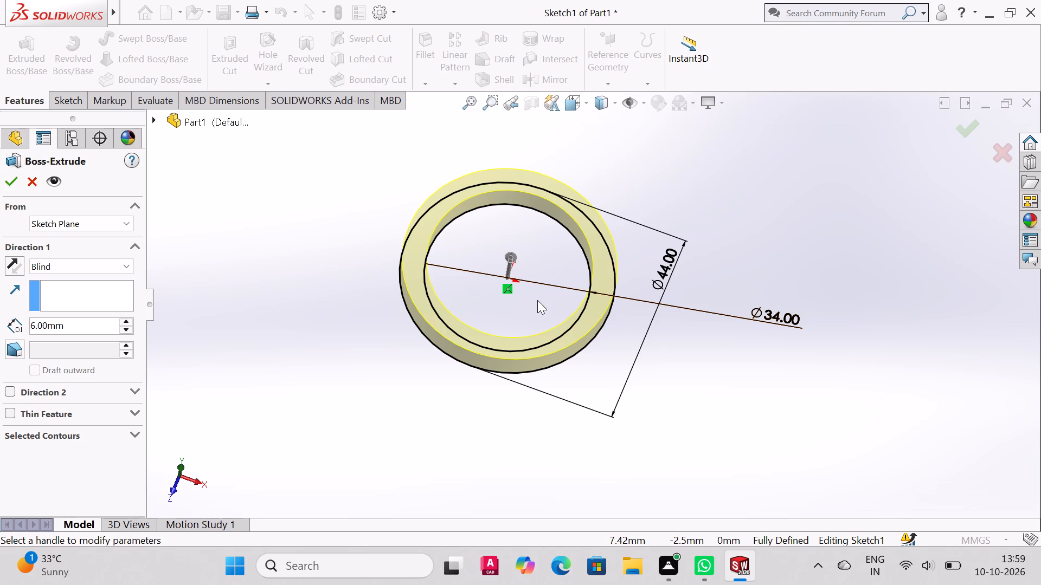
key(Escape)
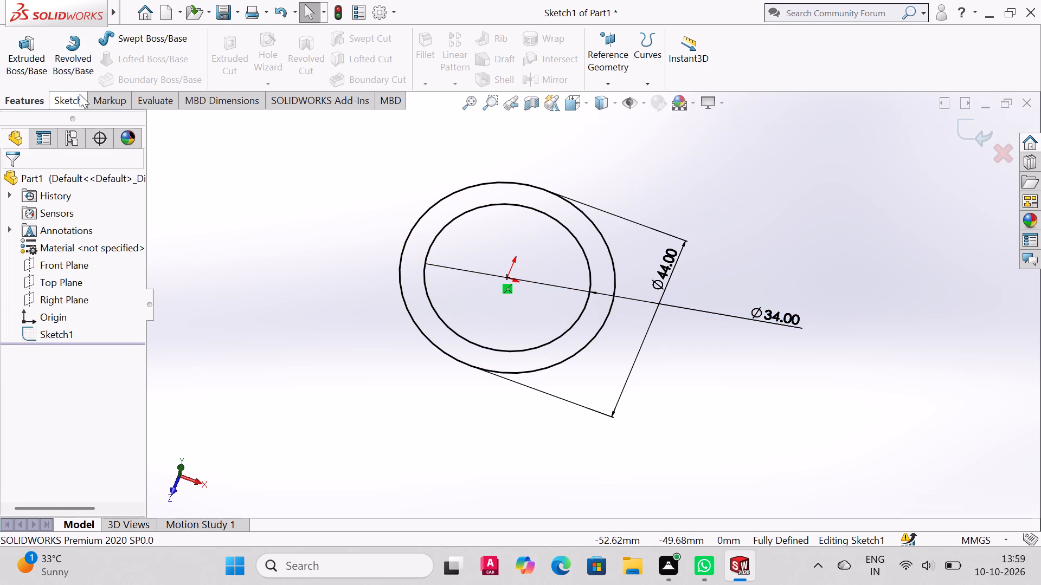
Draw a line through the origin across the full diameter of the 34 mm inner circle.
click(74, 97)
click(99, 41)
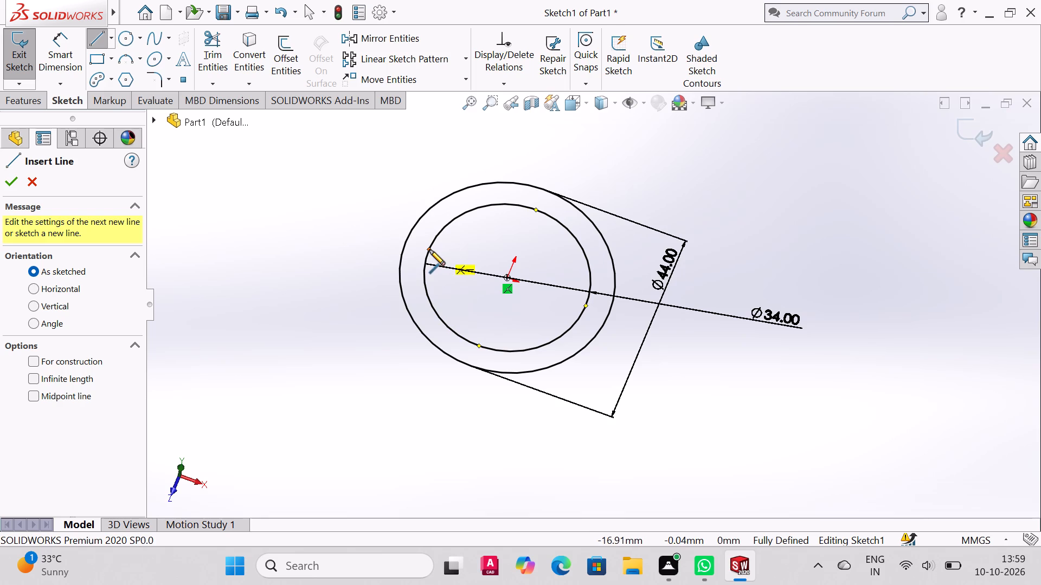
click(429, 250)
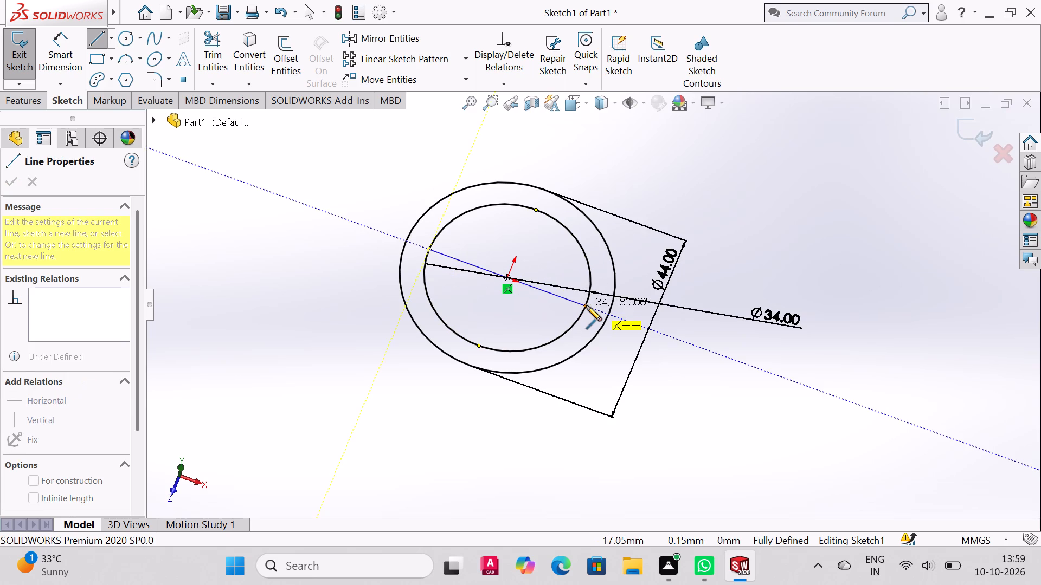
click(586, 305)
right_click(586, 305)
click(666, 315)
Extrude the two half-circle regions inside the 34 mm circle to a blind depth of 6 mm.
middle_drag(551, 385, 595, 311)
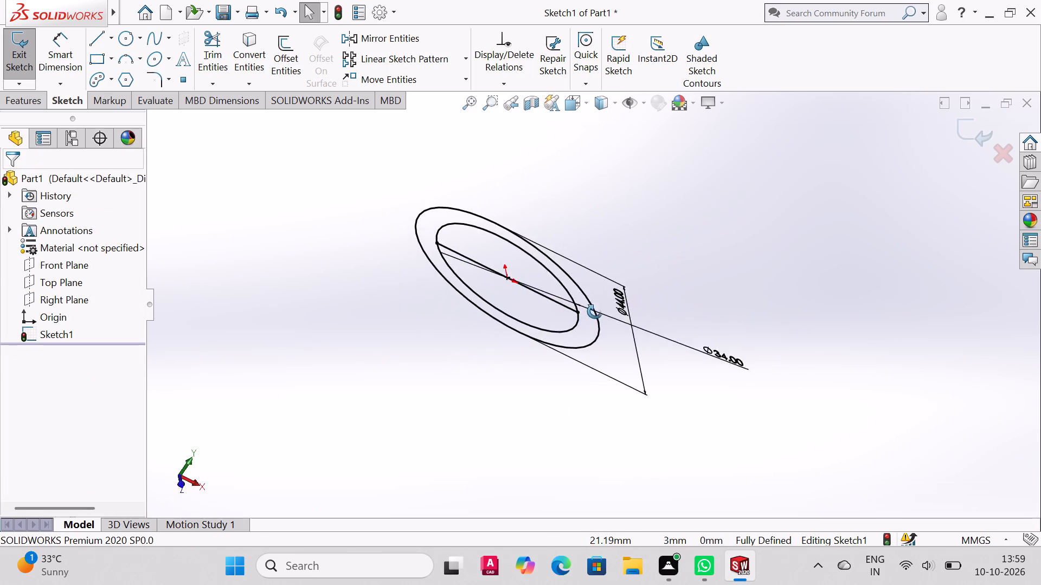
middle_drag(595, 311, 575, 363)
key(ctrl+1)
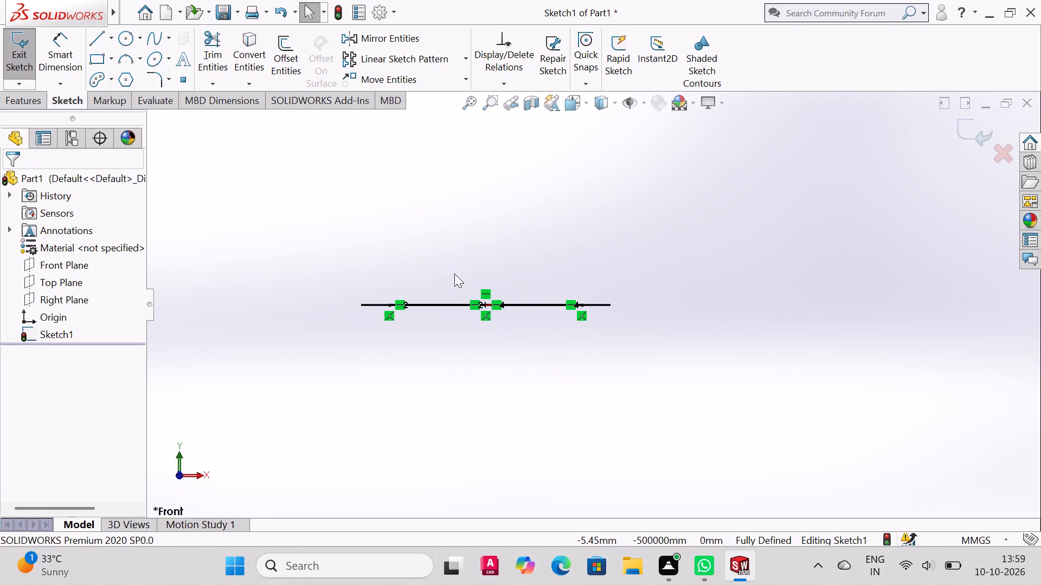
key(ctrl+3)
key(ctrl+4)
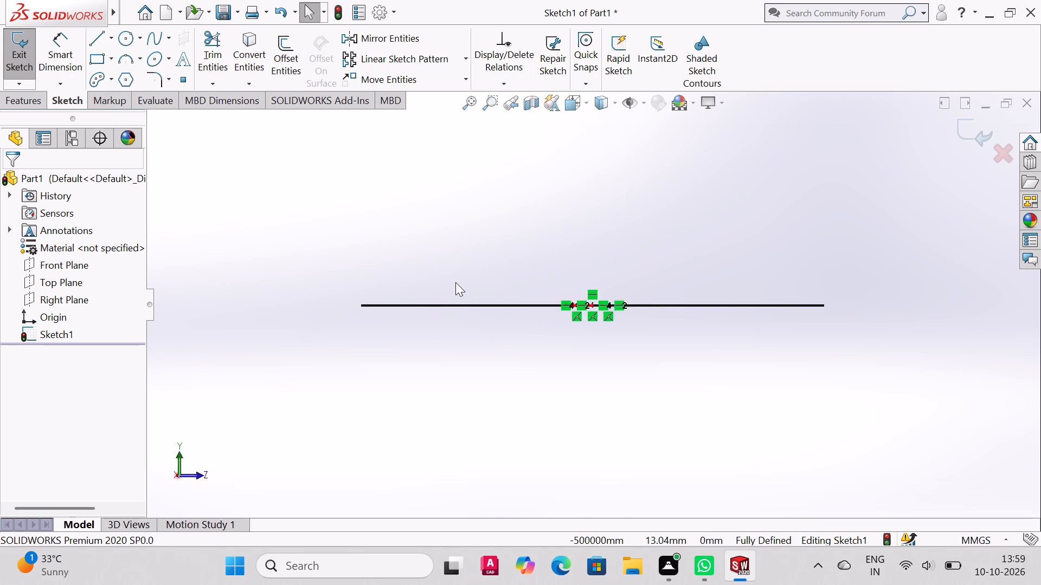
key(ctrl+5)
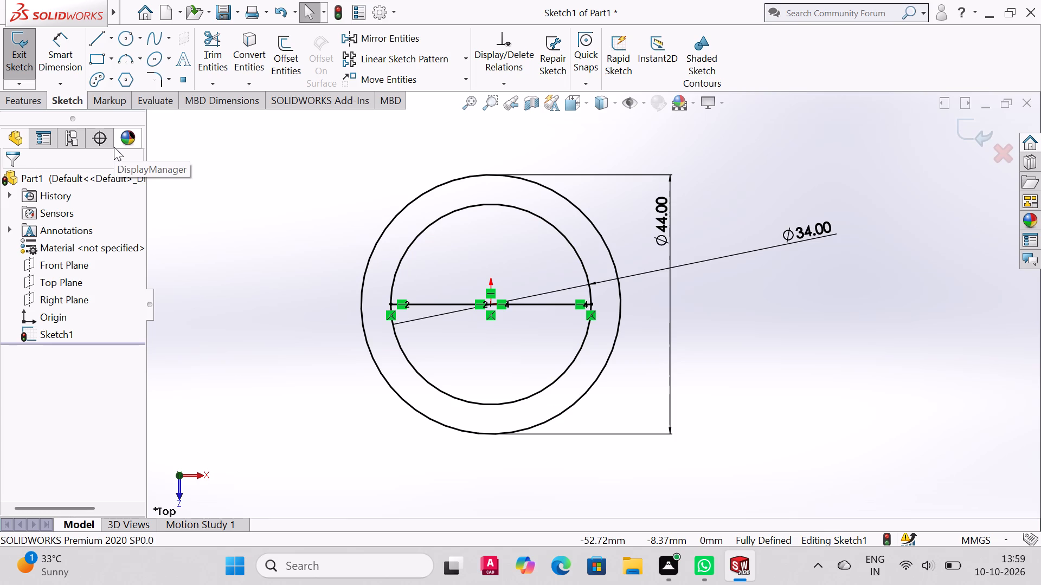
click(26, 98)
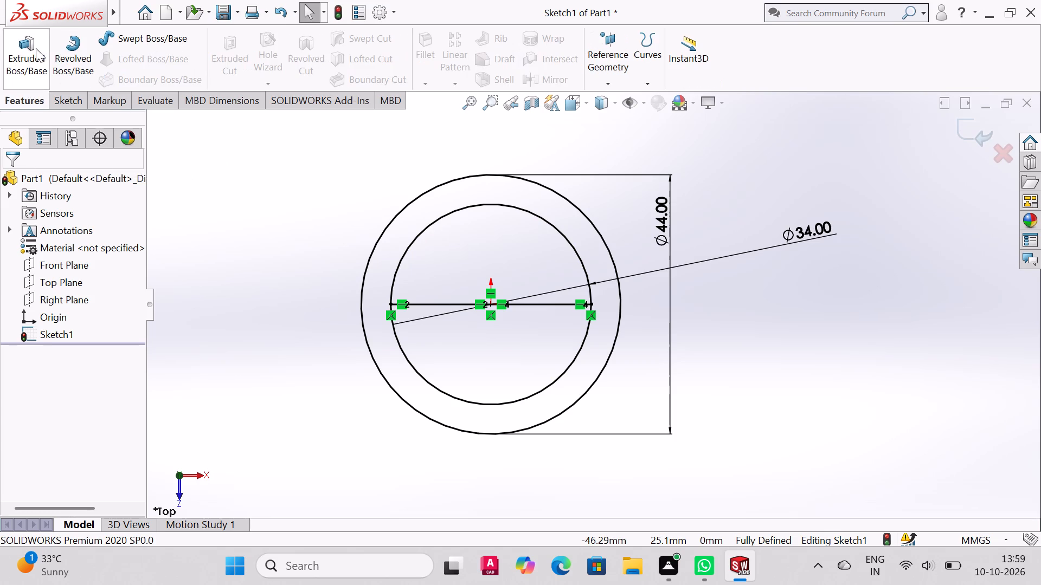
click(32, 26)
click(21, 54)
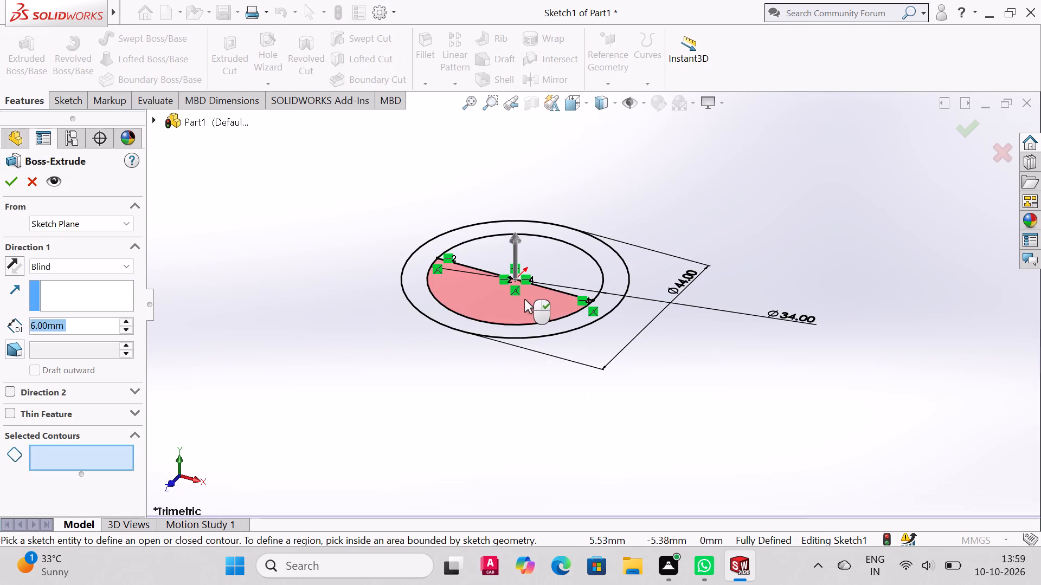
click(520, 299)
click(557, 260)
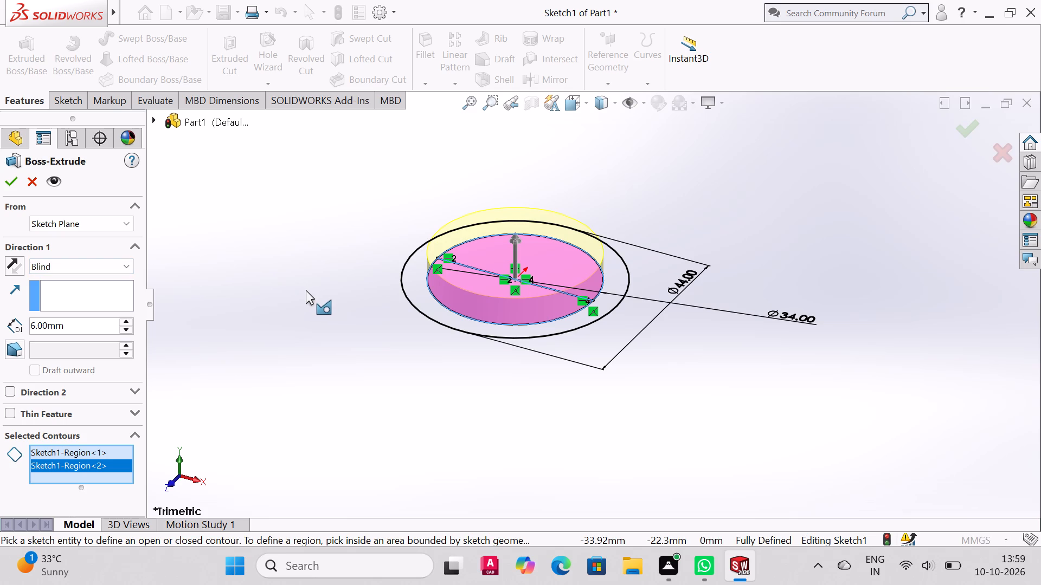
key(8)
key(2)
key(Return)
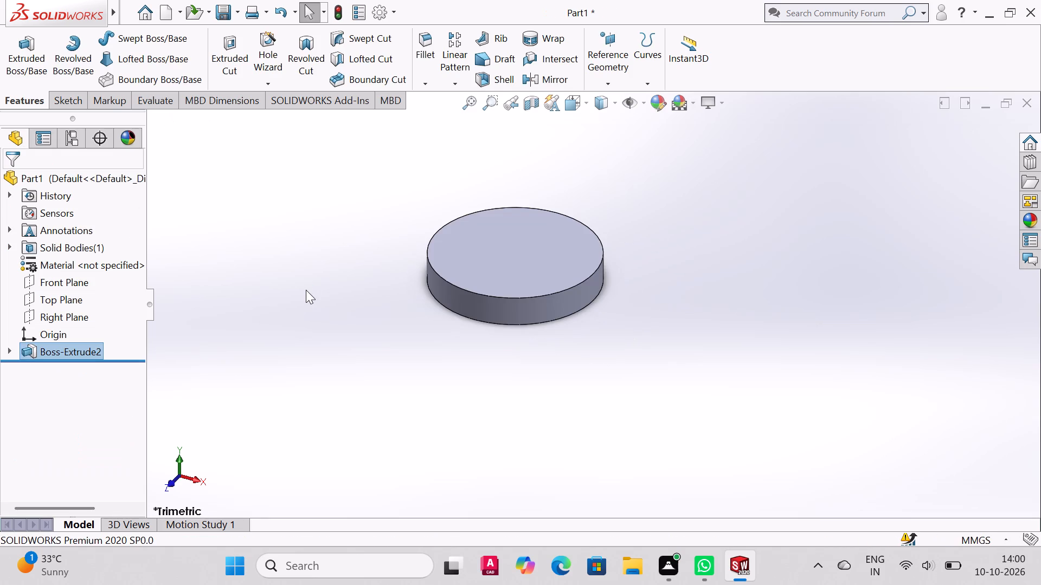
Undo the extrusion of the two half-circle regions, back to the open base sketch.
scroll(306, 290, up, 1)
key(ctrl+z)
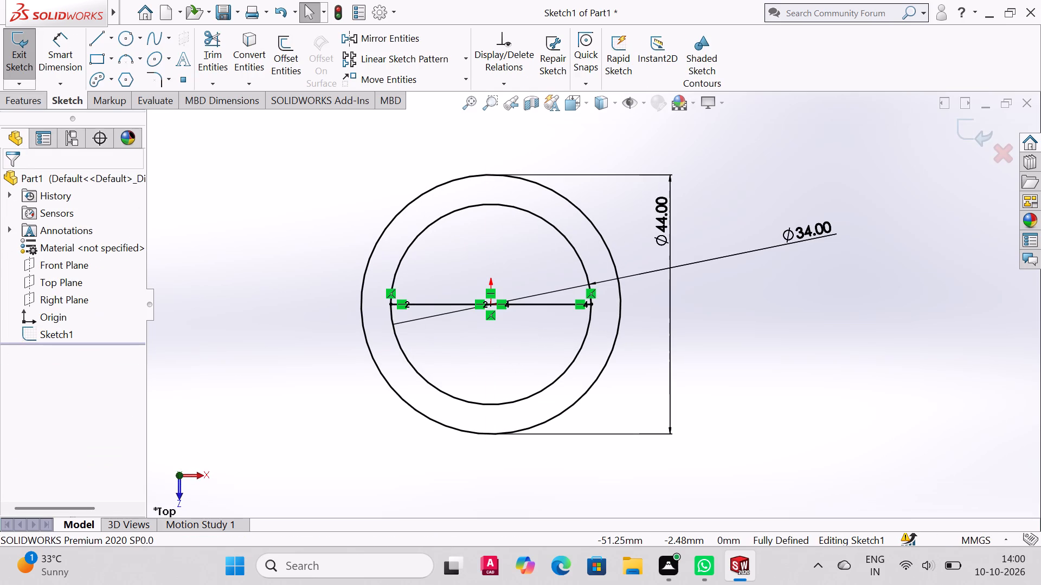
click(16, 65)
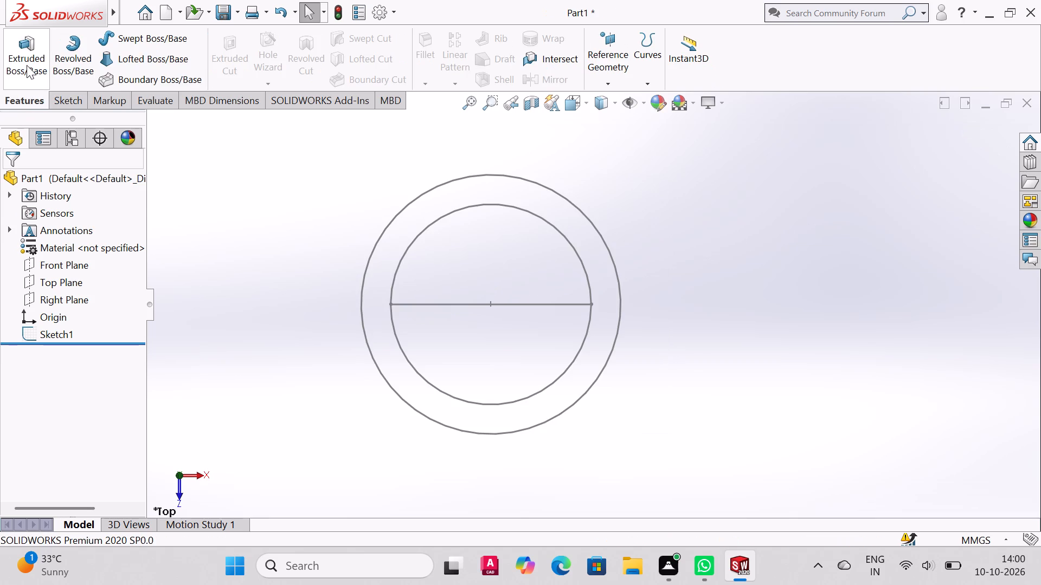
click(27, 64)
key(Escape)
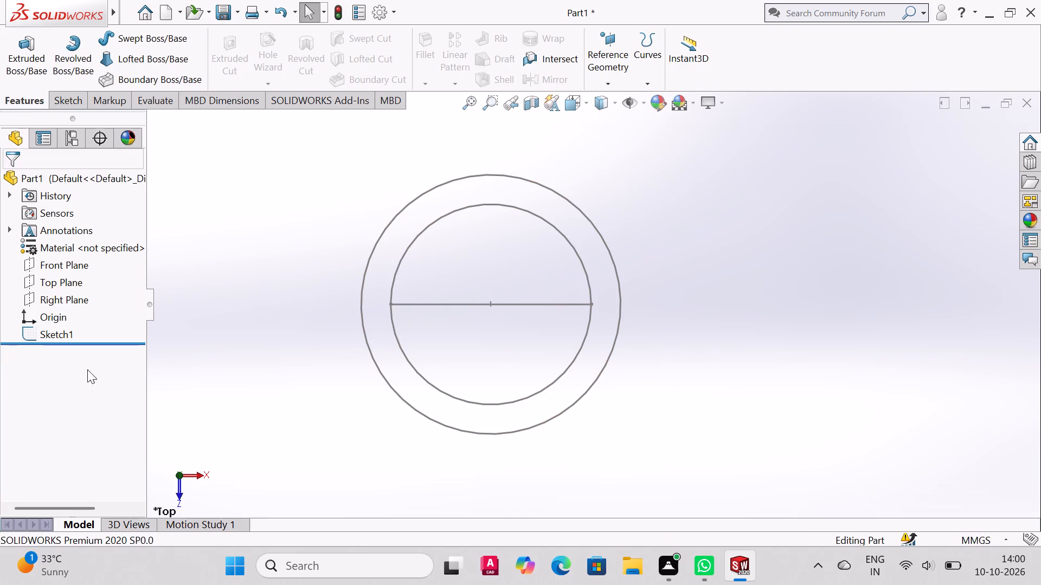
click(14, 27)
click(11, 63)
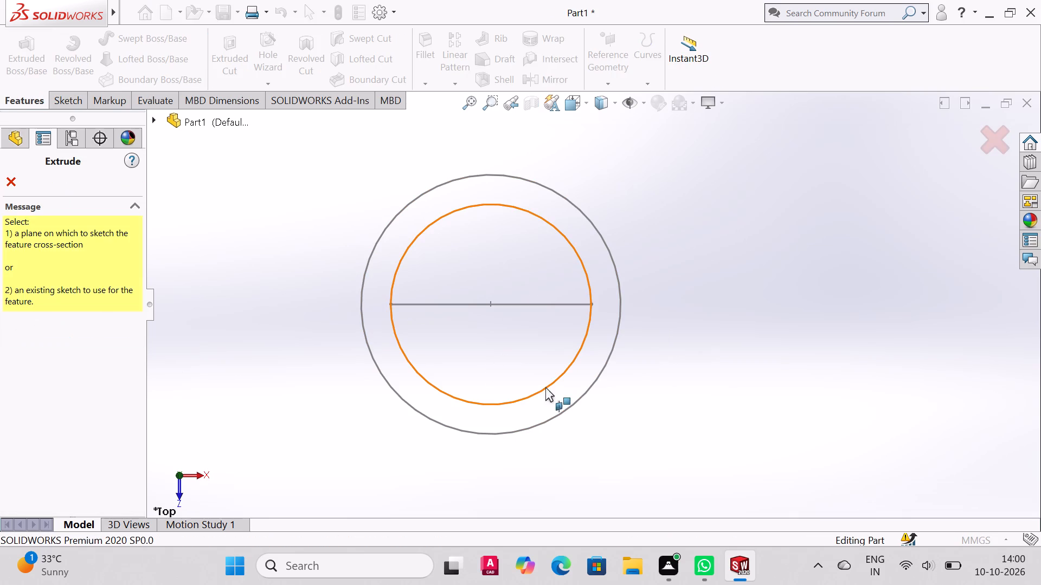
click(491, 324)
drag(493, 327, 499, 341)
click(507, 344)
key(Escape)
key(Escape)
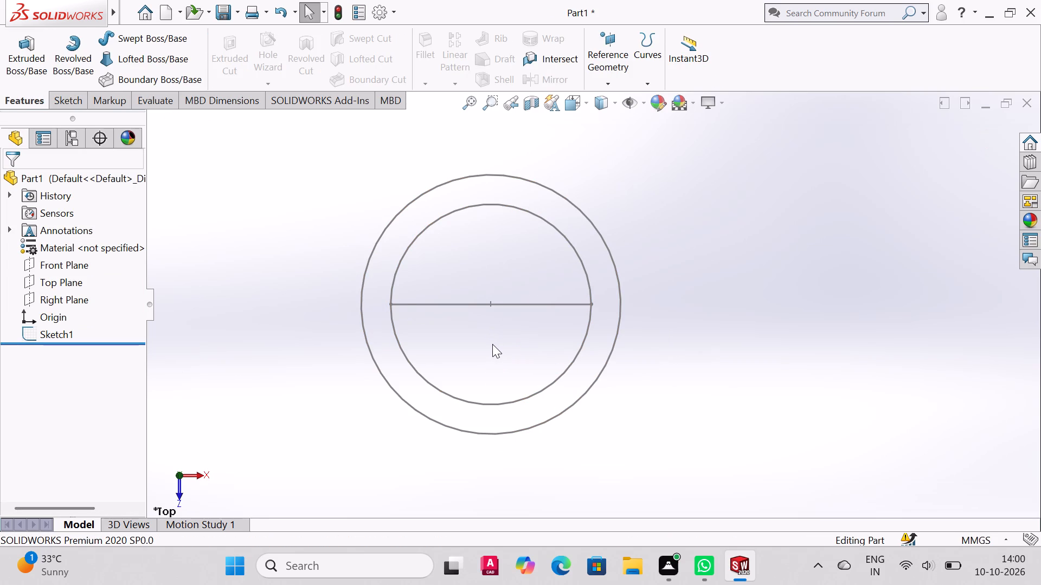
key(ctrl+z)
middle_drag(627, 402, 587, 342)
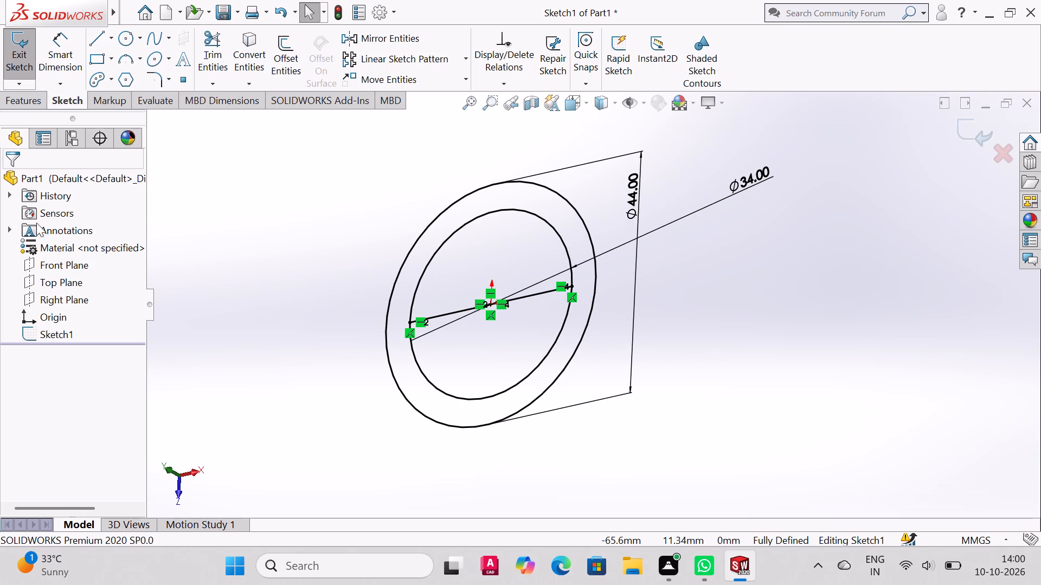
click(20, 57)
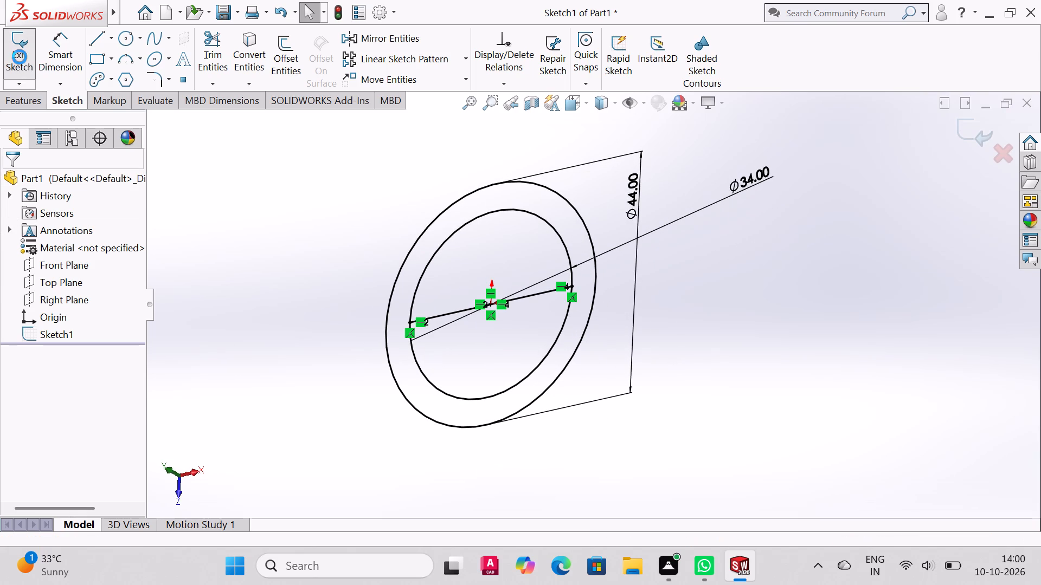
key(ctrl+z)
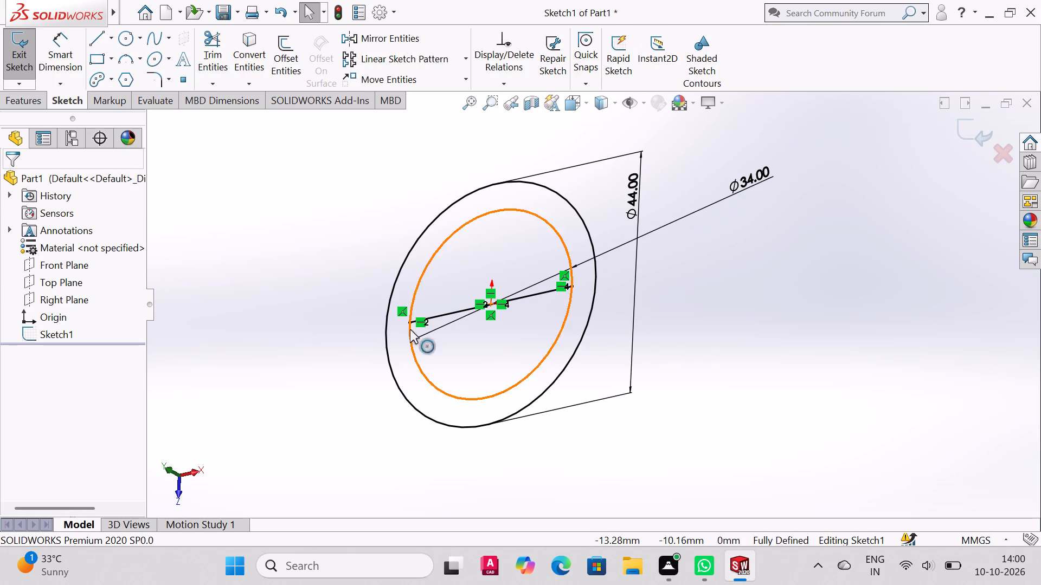
Extrude both half-circle regions inside the 34 mm circle to a blind depth of 82 mm.
click(23, 102)
click(31, 62)
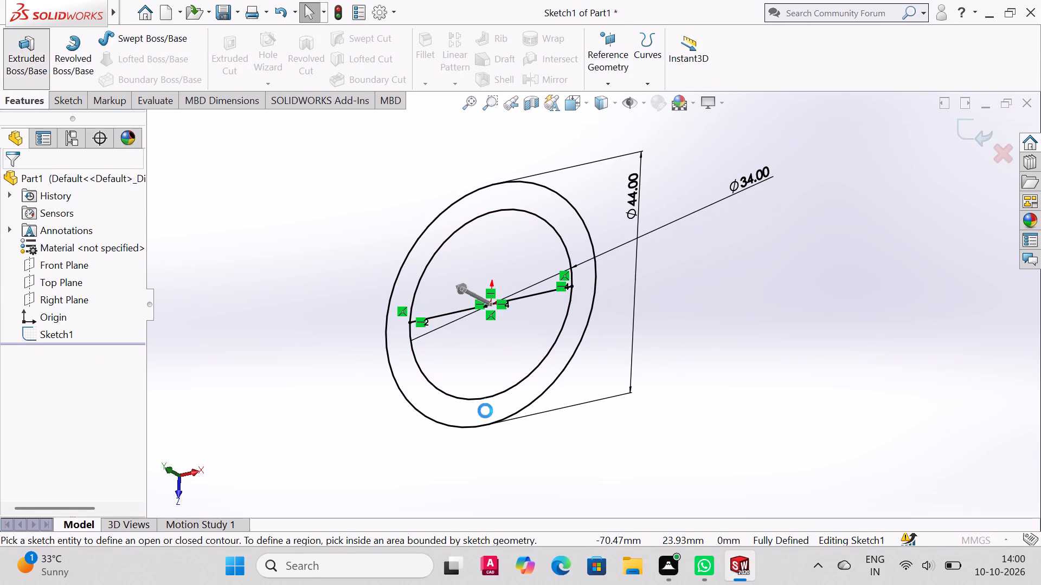
click(490, 372)
click(488, 262)
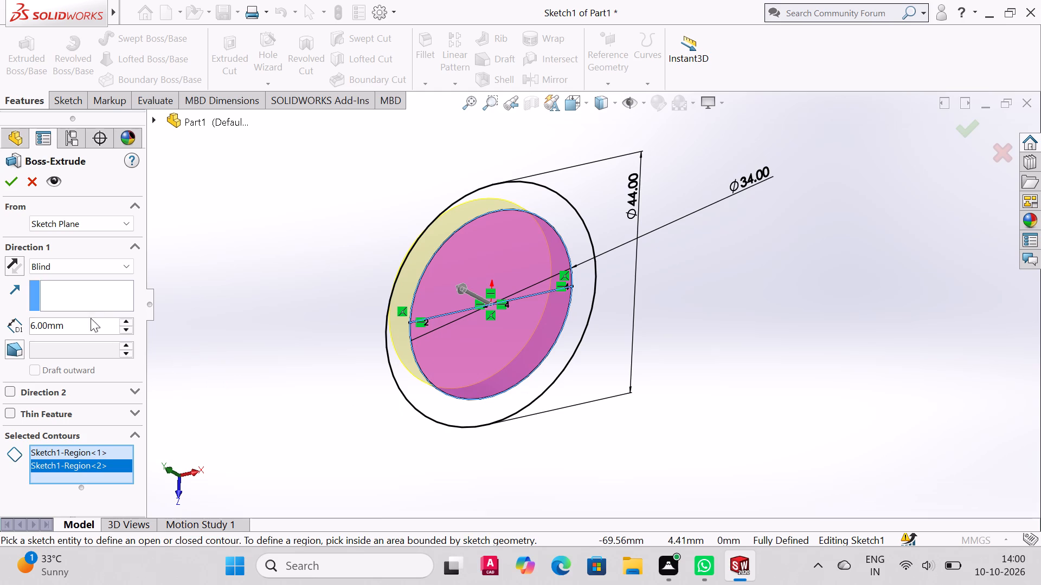
drag(98, 334, 0, 389)
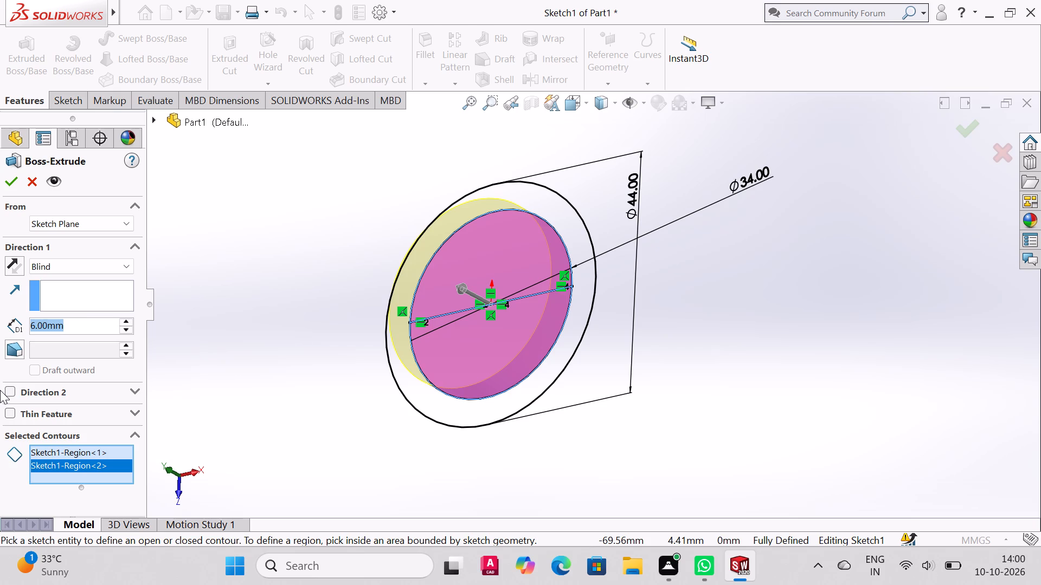
text(83)
key(BackSpace)
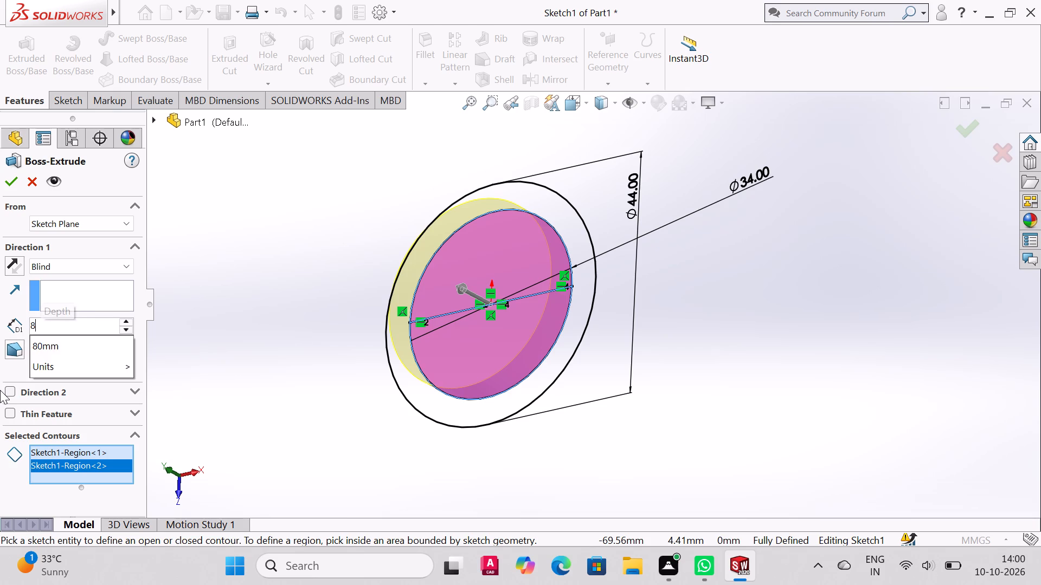
key(2)
key(Return)
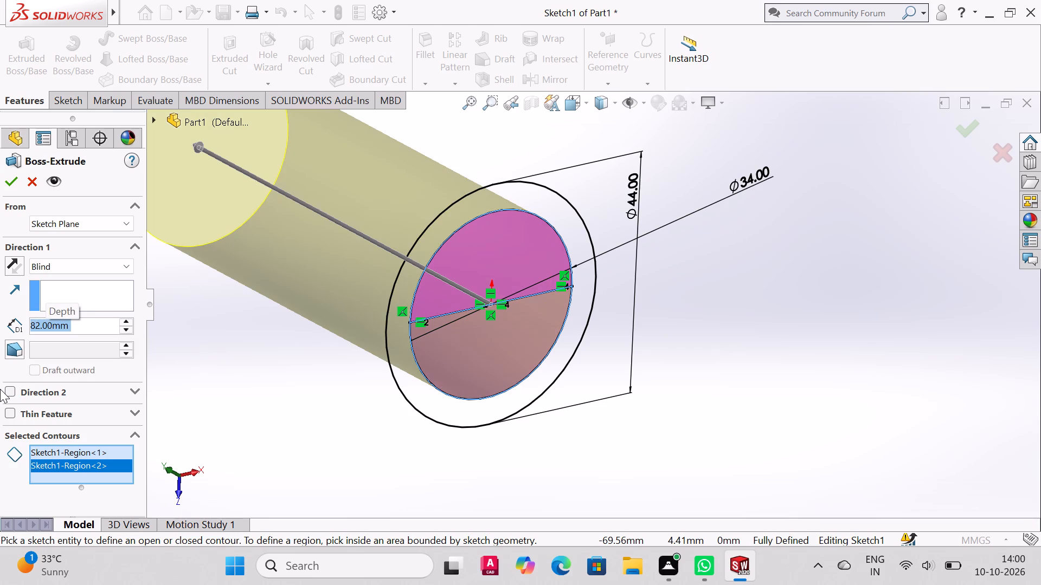
key(ctrl+7)
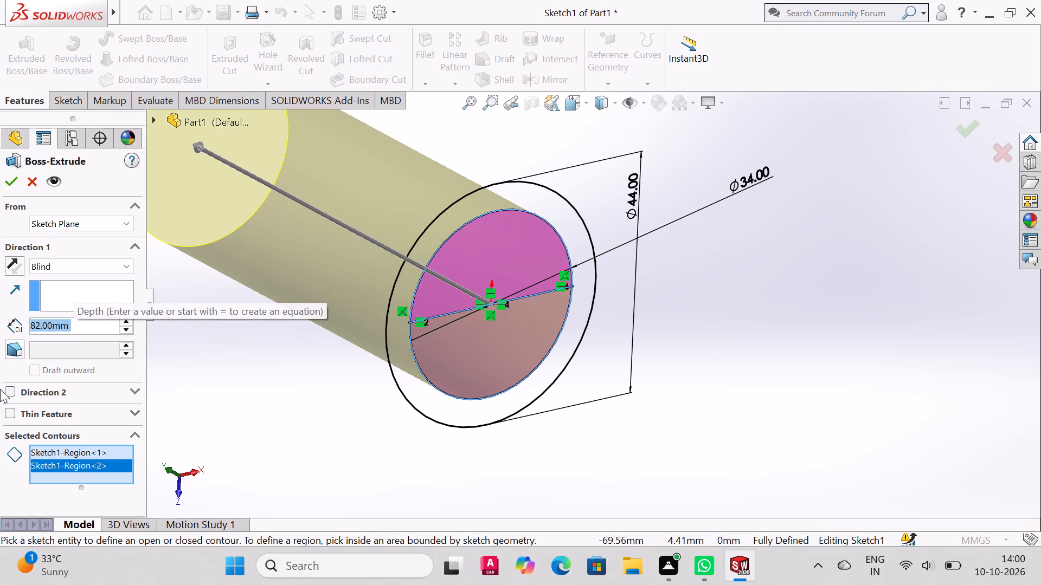
key(Return)
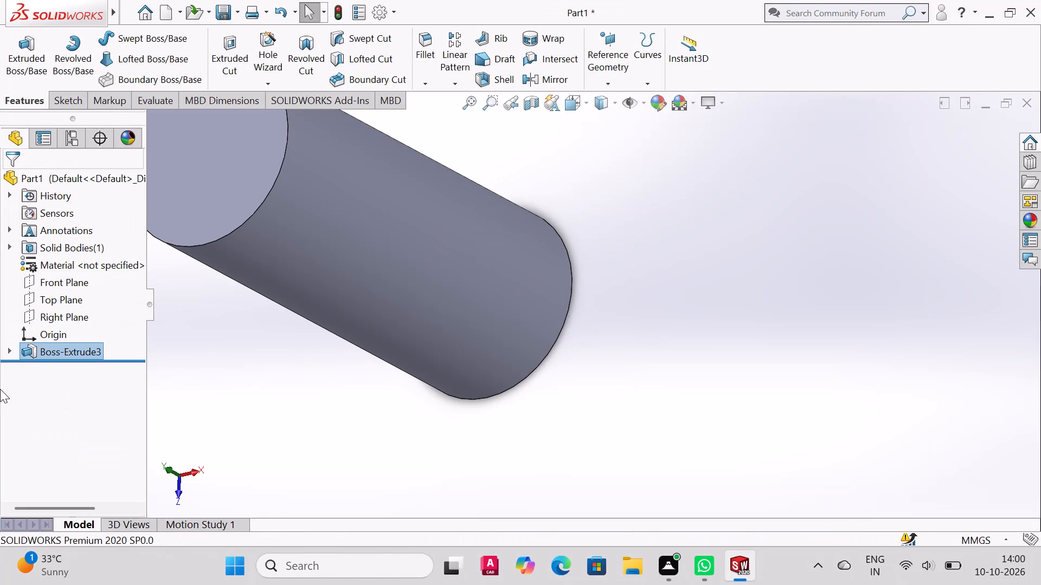
Reuse the base sketch to extrude the ring region between the 44 mm and 34 mm circles 6 mm, merged with the cylinder.
click(9, 353)
click(42, 368)
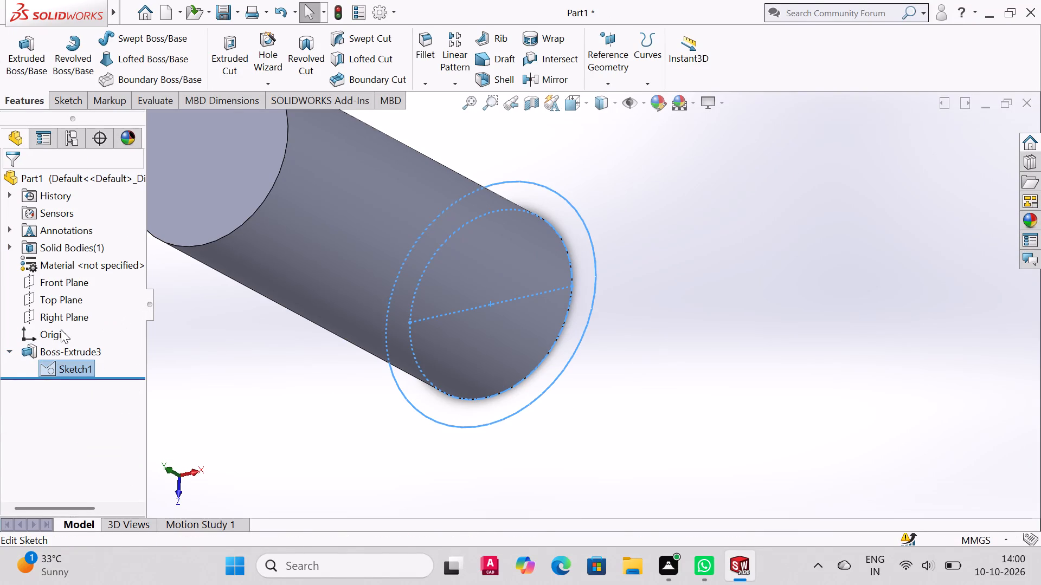
key(ctrl+7)
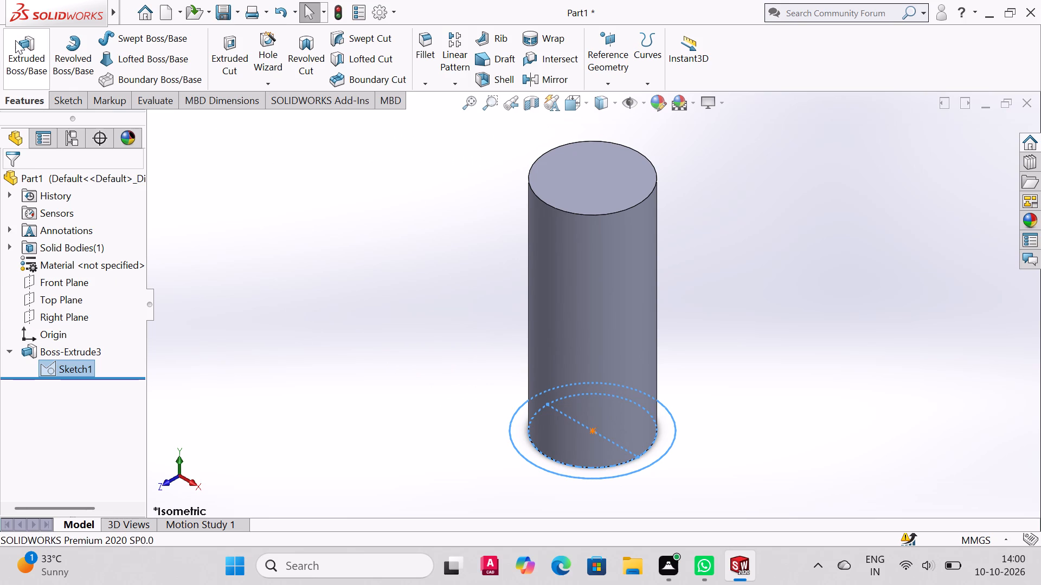
click(17, 44)
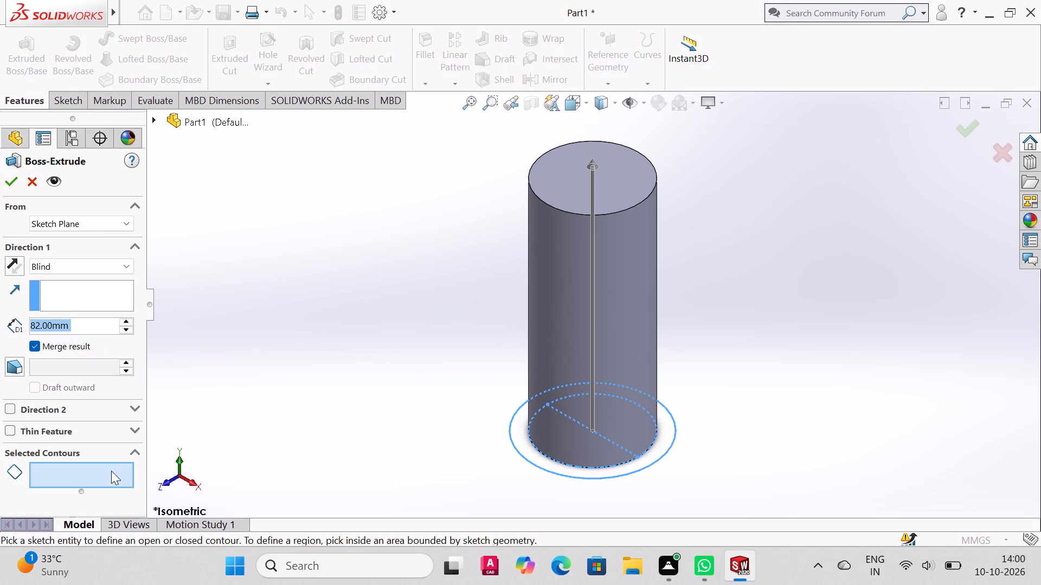
click(541, 461)
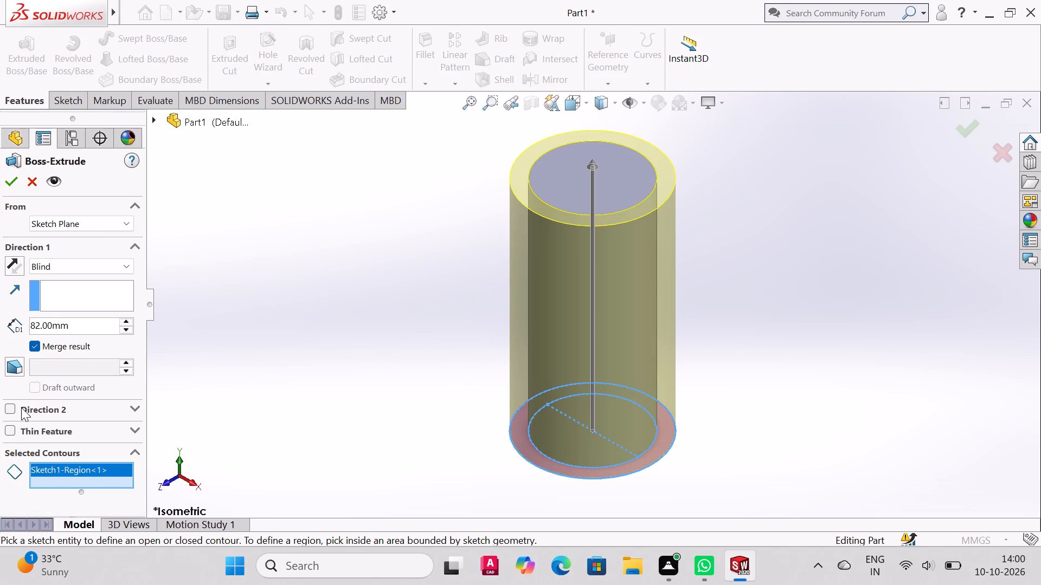
drag(86, 322, 0, 368)
key(6)
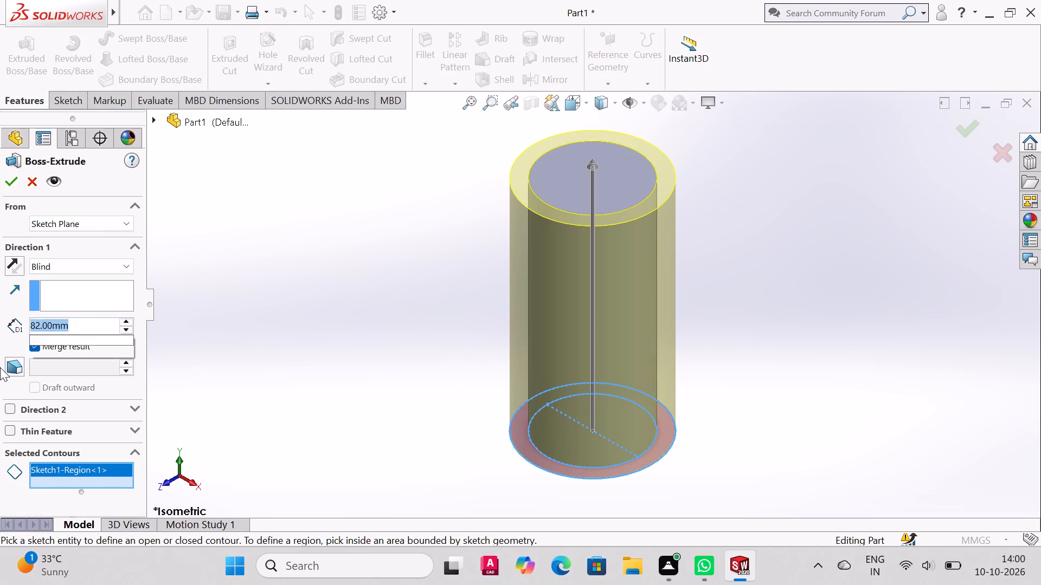
key(Return)
scroll(0, 367, up, 1)
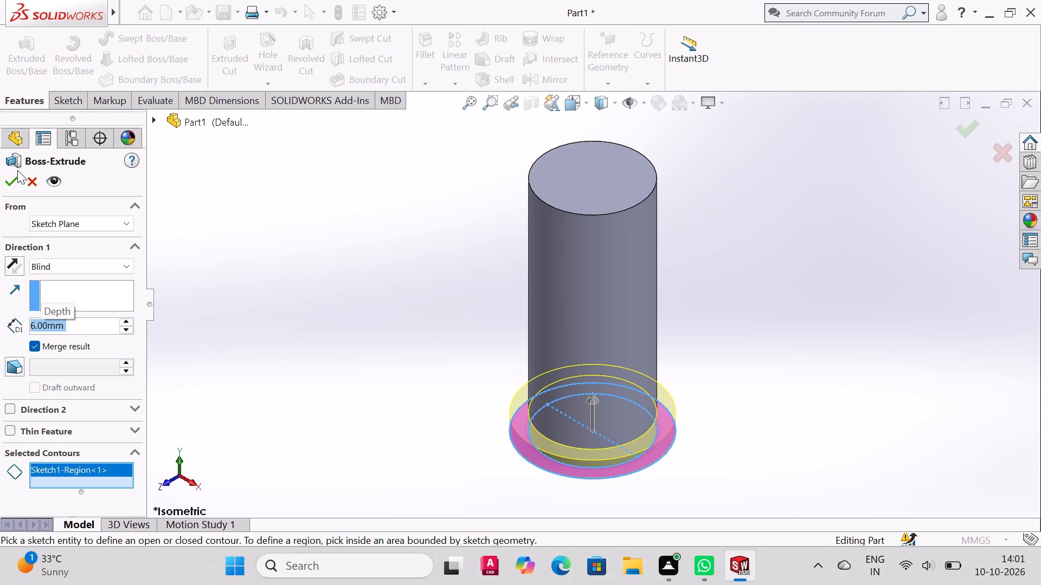
click(17, 180)
middle_click(721, 340)
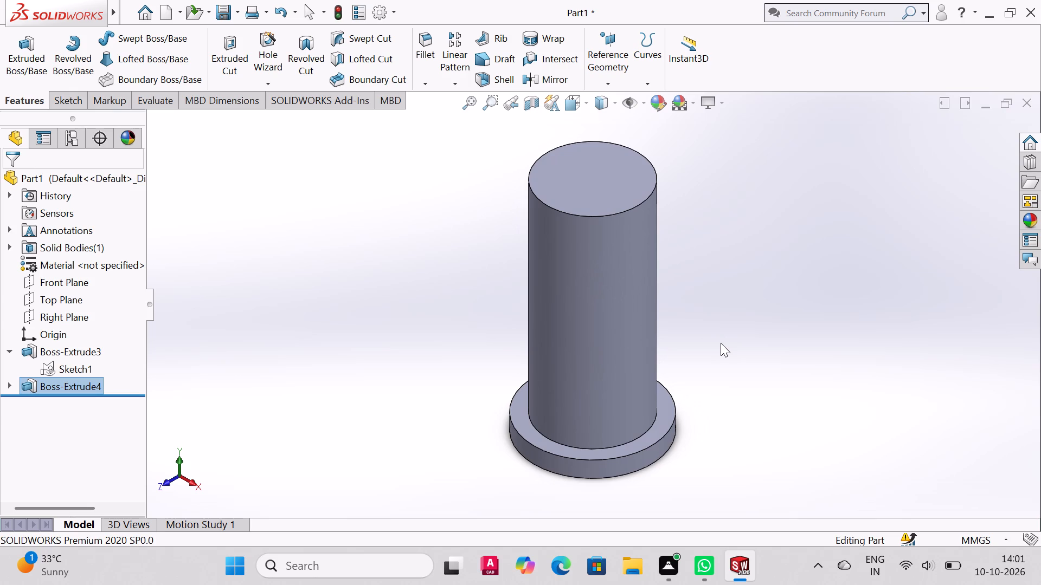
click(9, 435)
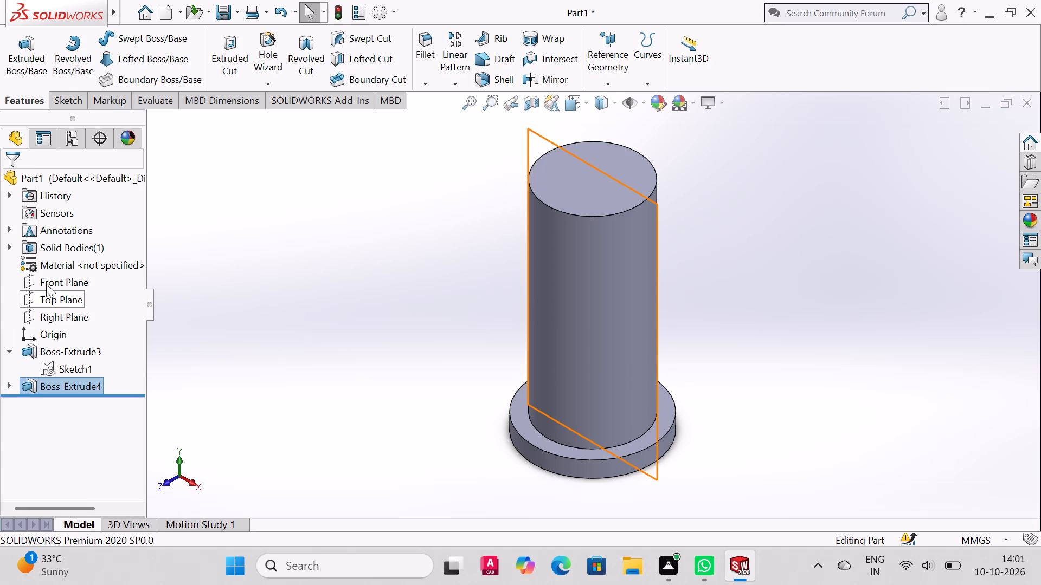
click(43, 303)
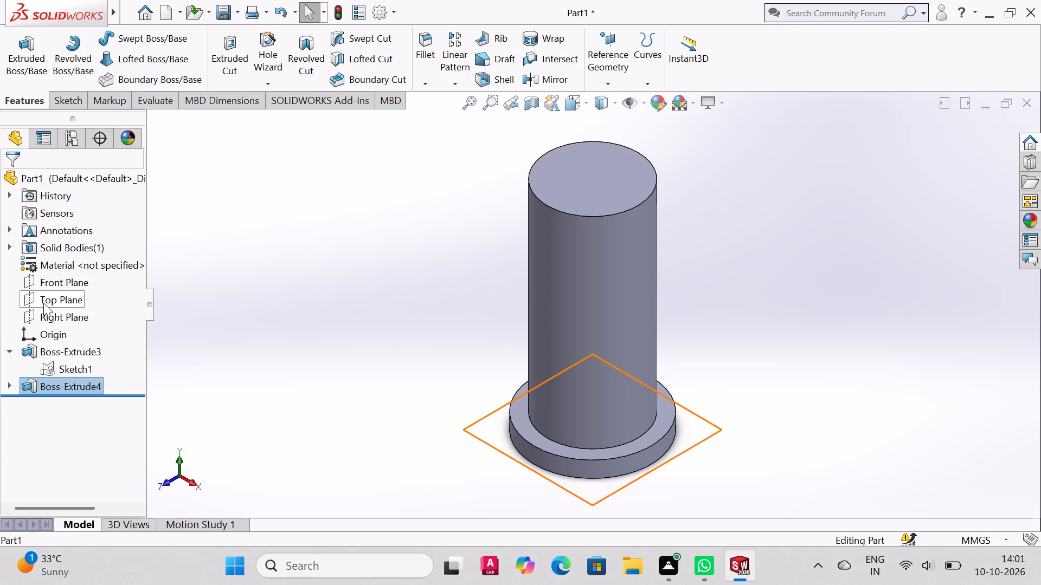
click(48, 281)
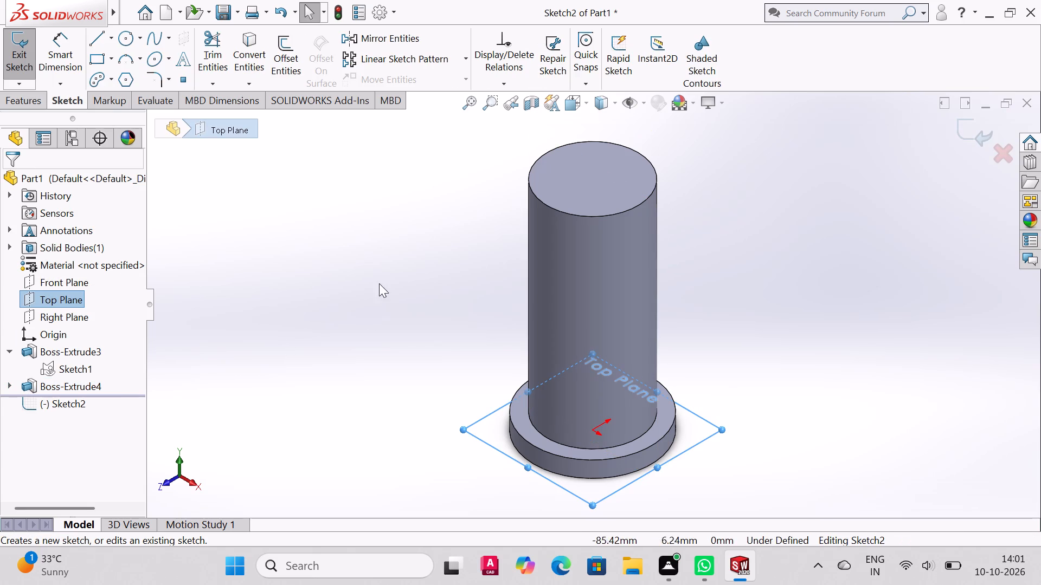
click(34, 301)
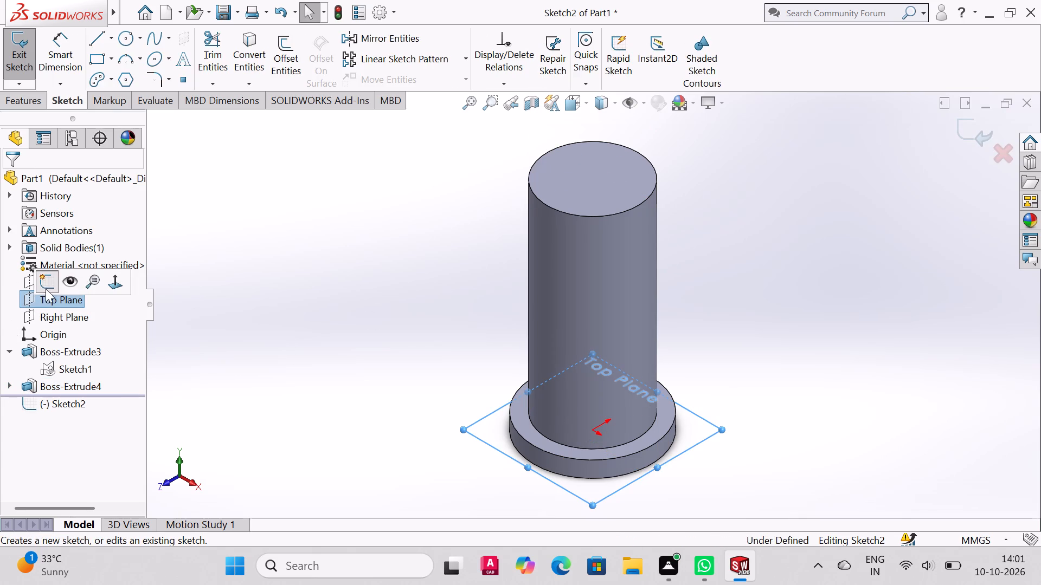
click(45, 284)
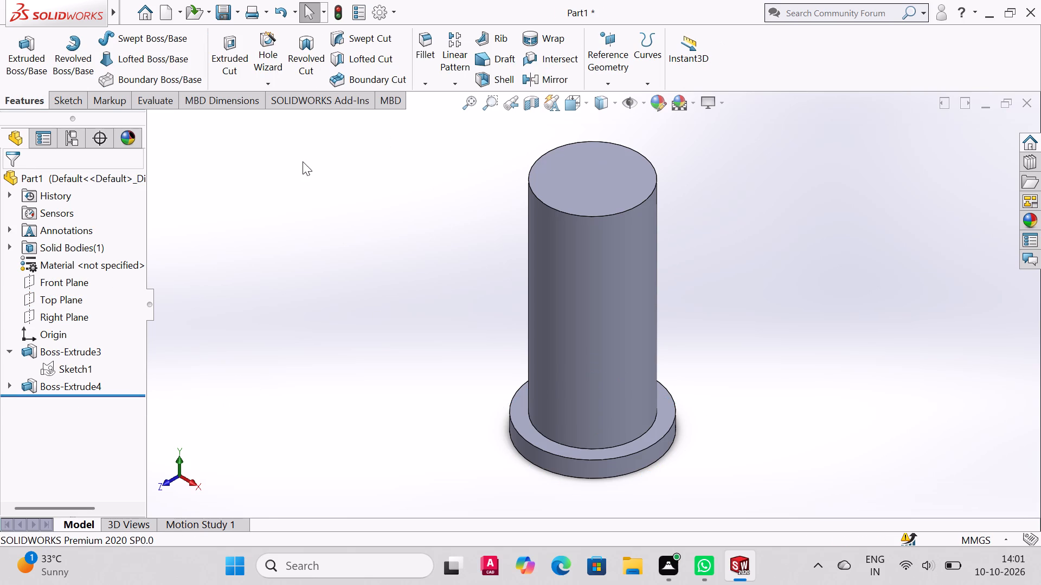
Create a reference plane offset 82 mm above the Top Plane, level with the cylinder's top face.
click(81, 105)
click(28, 106)
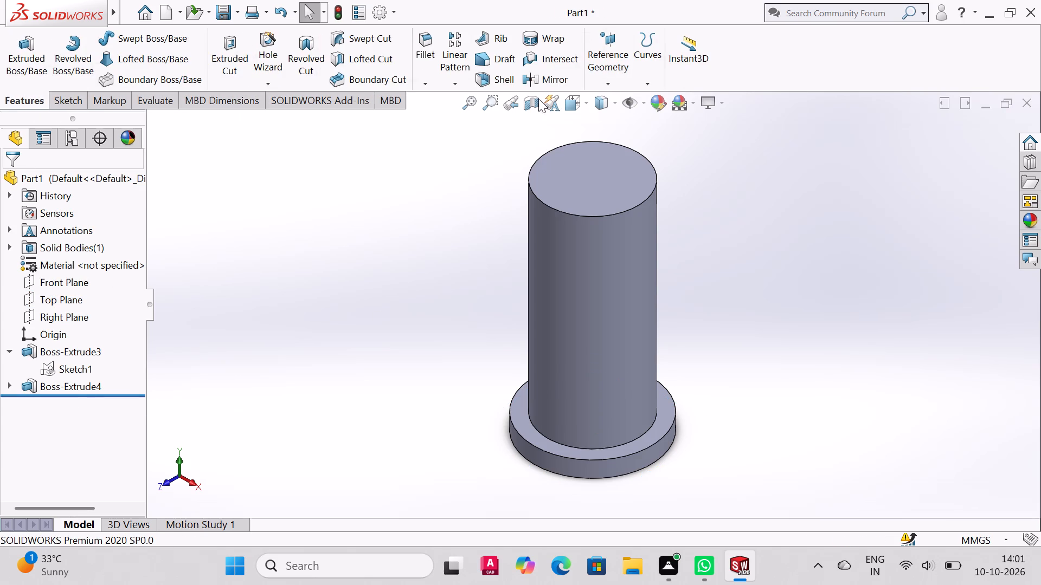
click(625, 52)
click(623, 106)
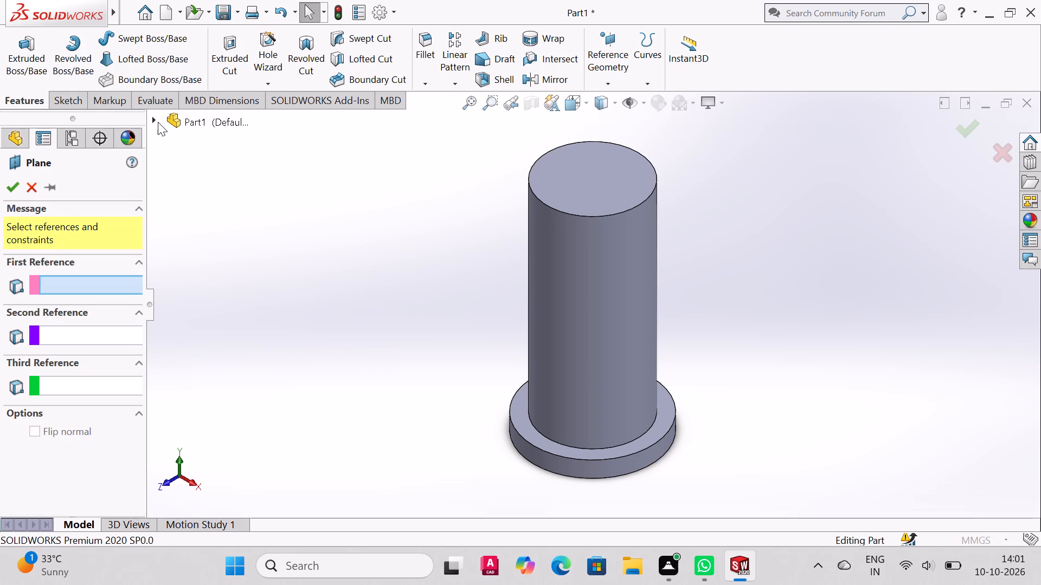
click(158, 121)
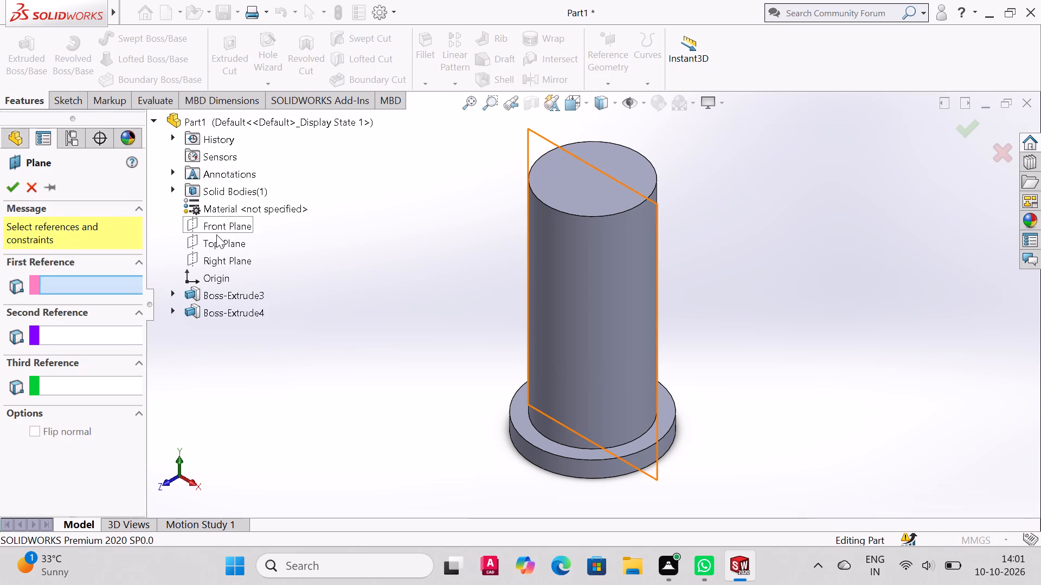
click(217, 238)
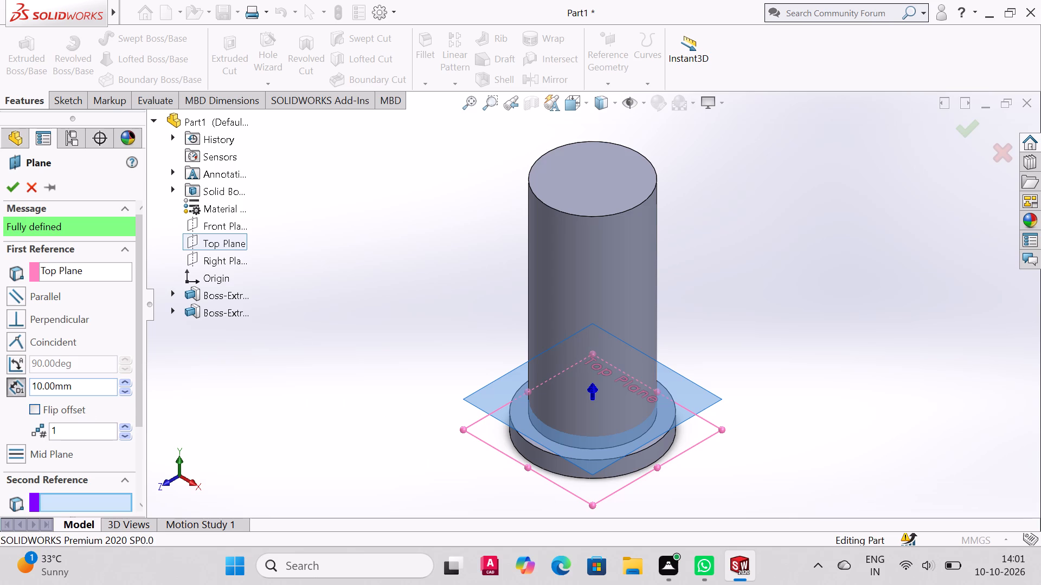
drag(91, 387, 0, 417)
text(82)
key(Return)
middle_drag(712, 363, 716, 347)
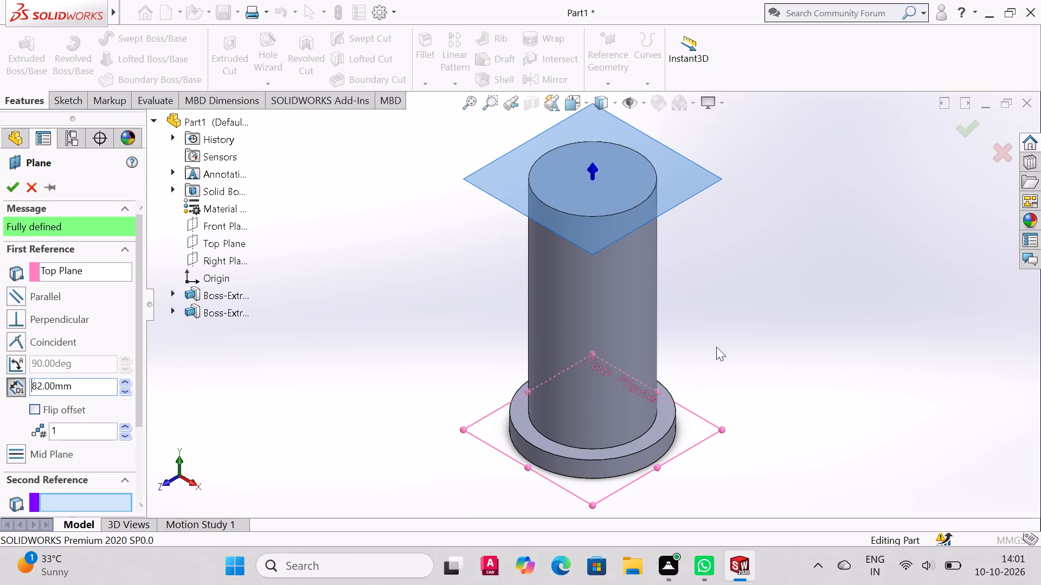
middle_drag(716, 347, 662, 344)
scroll(760, 216, down, 1)
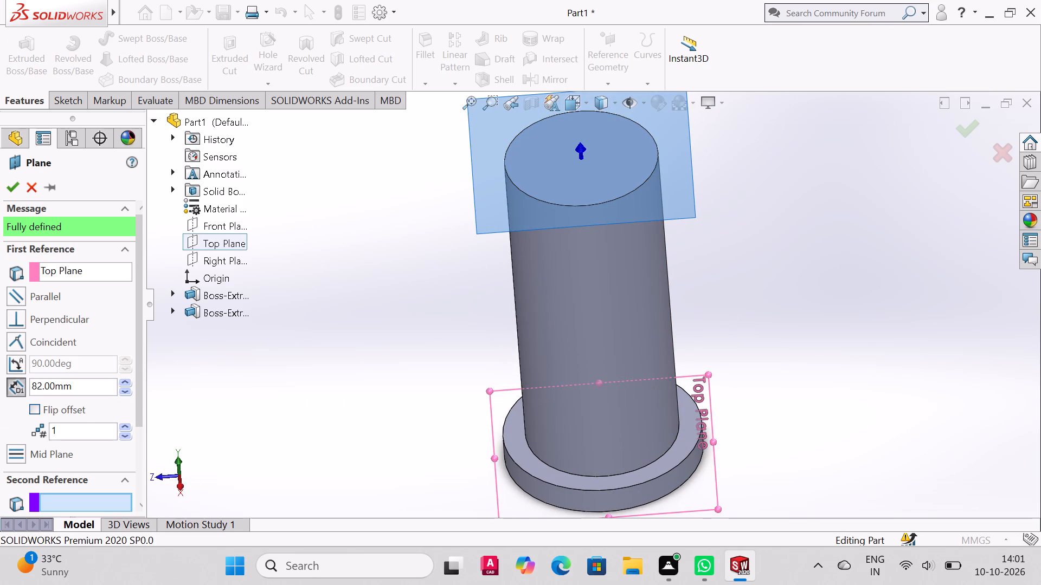
click(10, 183)
On the new offset plane, sketch two concentric circles centred on the origin with radii of 17 mm and 22 mm.
middle_drag(381, 184, 375, 317)
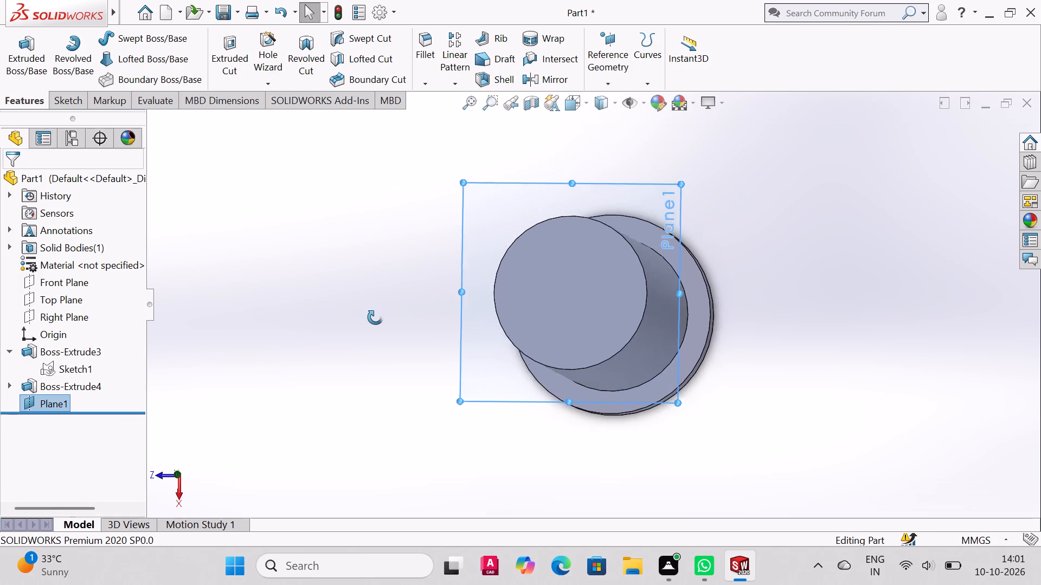
middle_drag(375, 317, 375, 320)
key(ctrl+1)
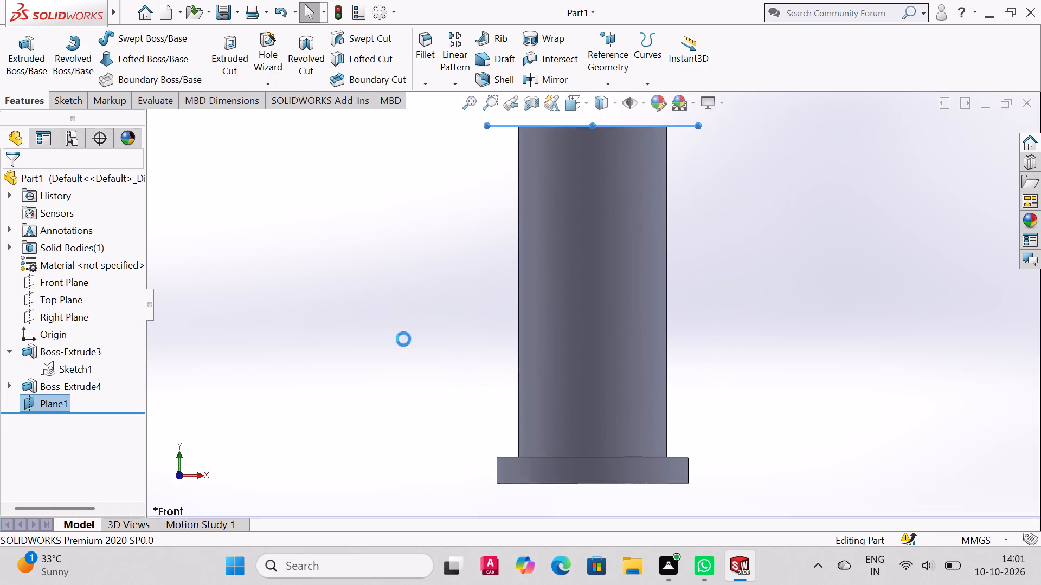
key(ctrl+2)
key(ctrl+3)
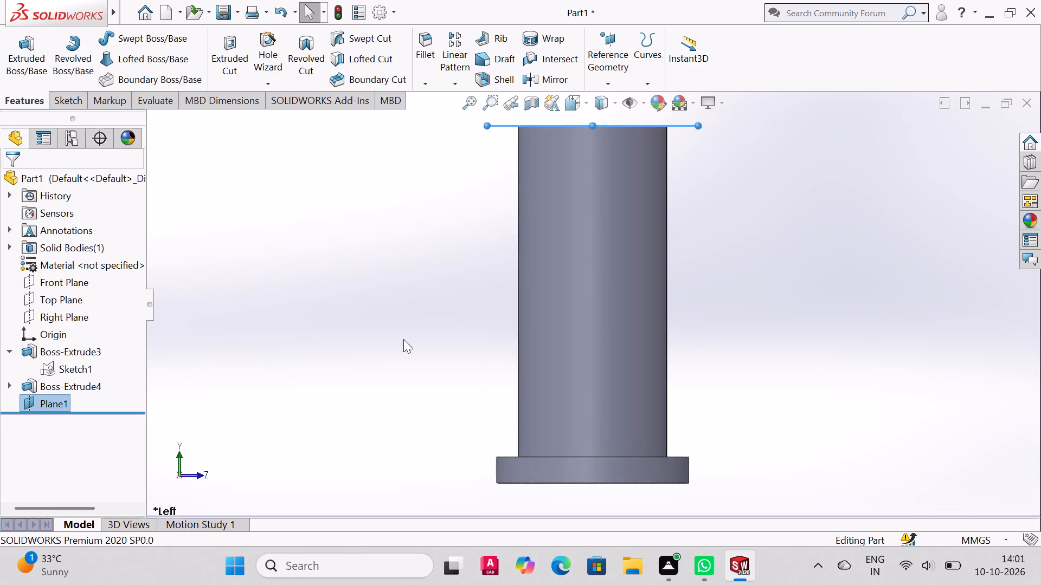
key(ctrl+4)
key(ctrl+5)
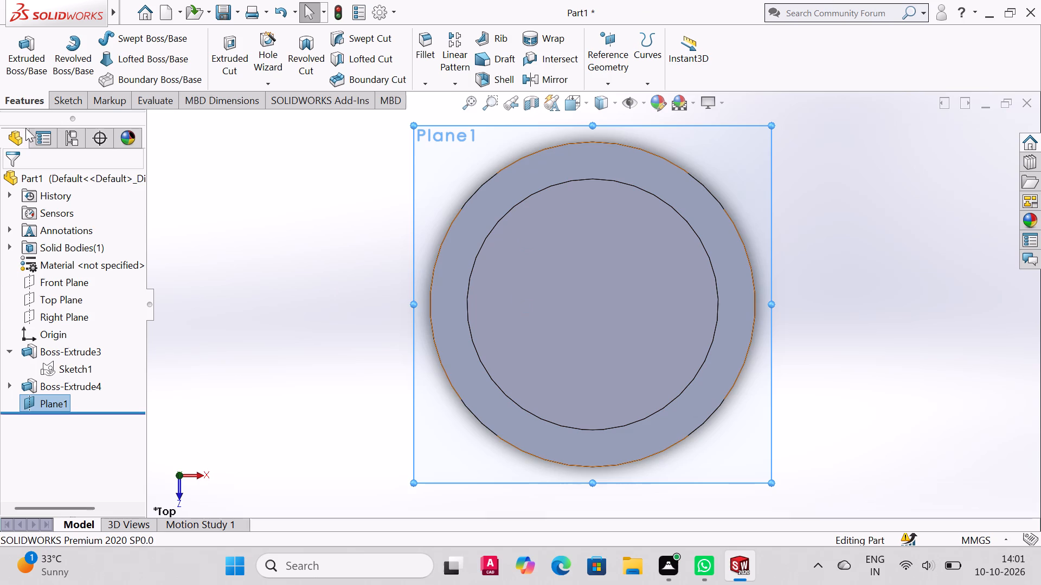
click(72, 95)
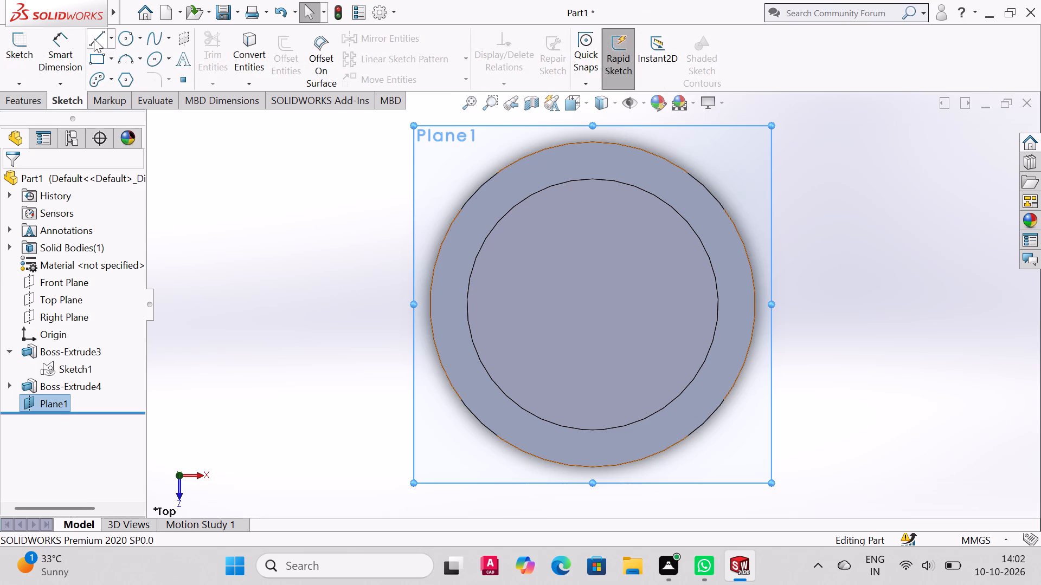
click(118, 43)
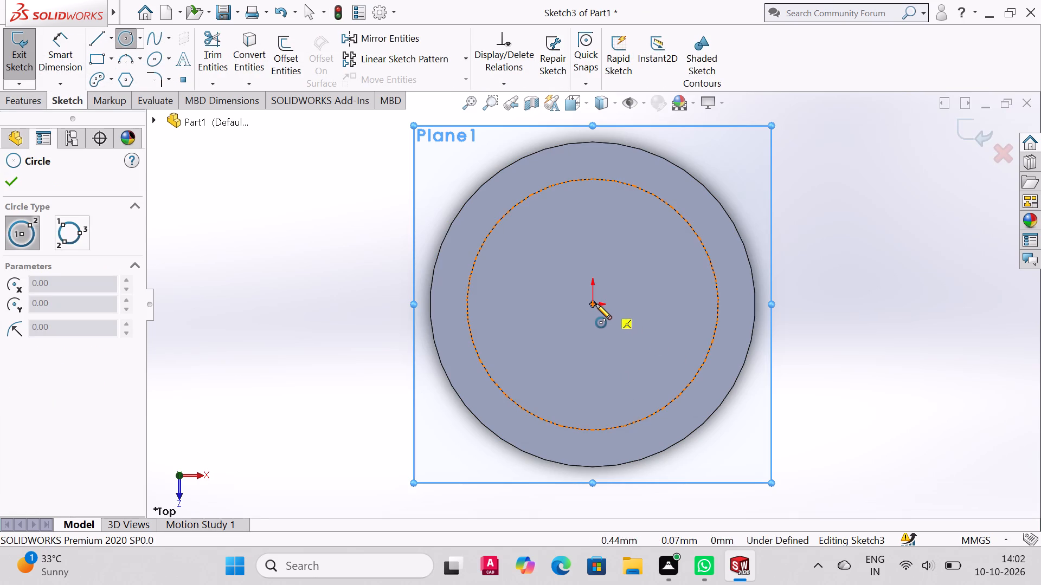
click(591, 303)
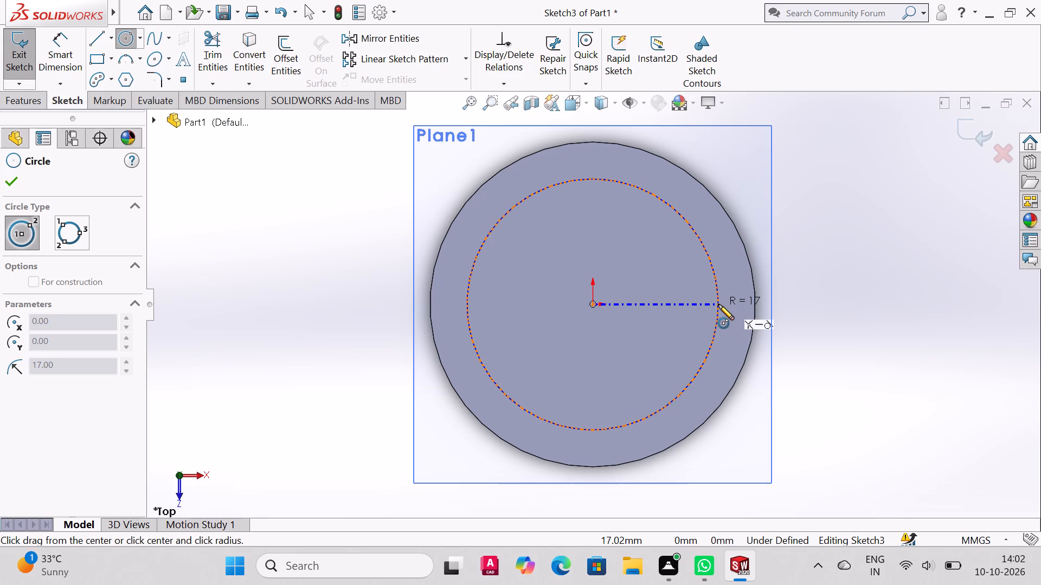
click(718, 304)
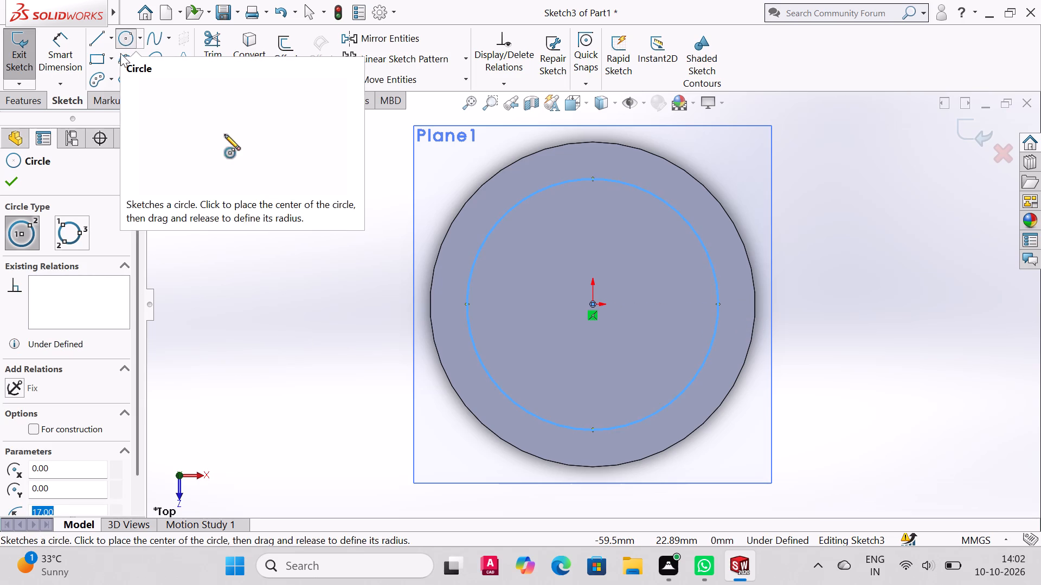
click(593, 305)
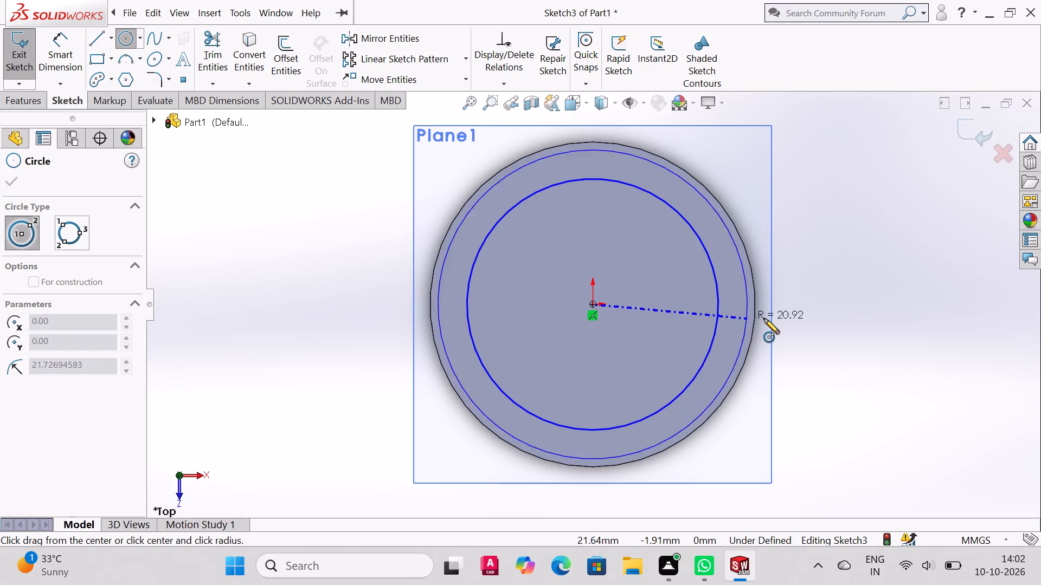
click(755, 317)
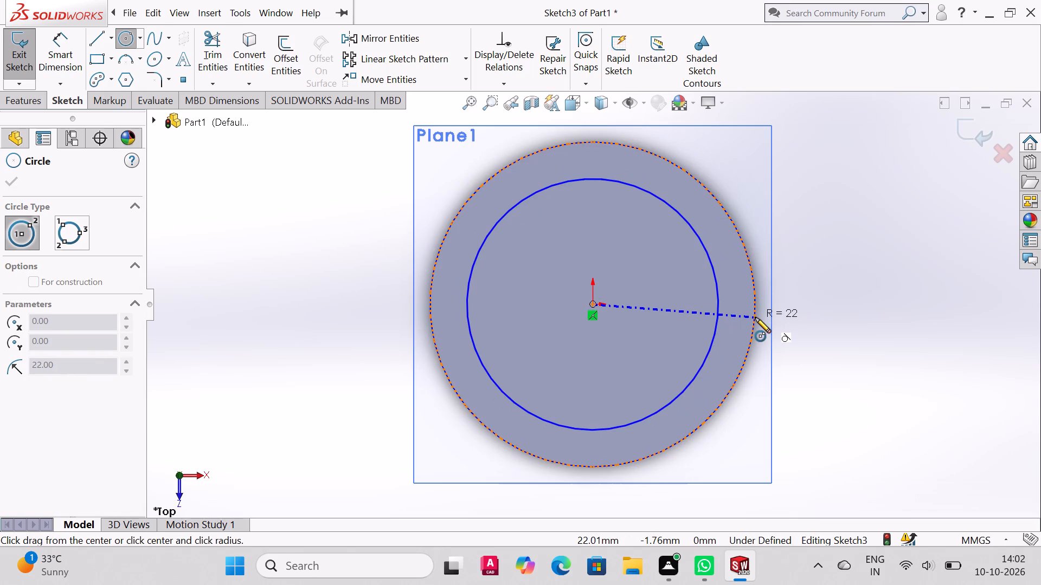
right_click(755, 317)
click(798, 324)
Extrude the ring between the two circles 6 mm blind downward along the cylinder, with the result merged.
middle_drag(741, 387, 770, 236)
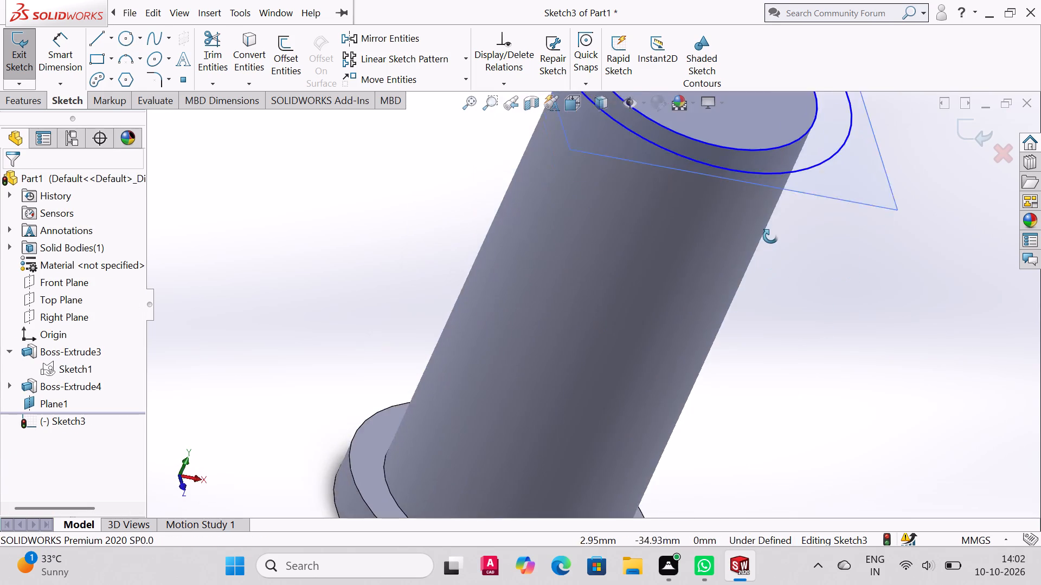
middle_drag(770, 236, 712, 310)
click(25, 109)
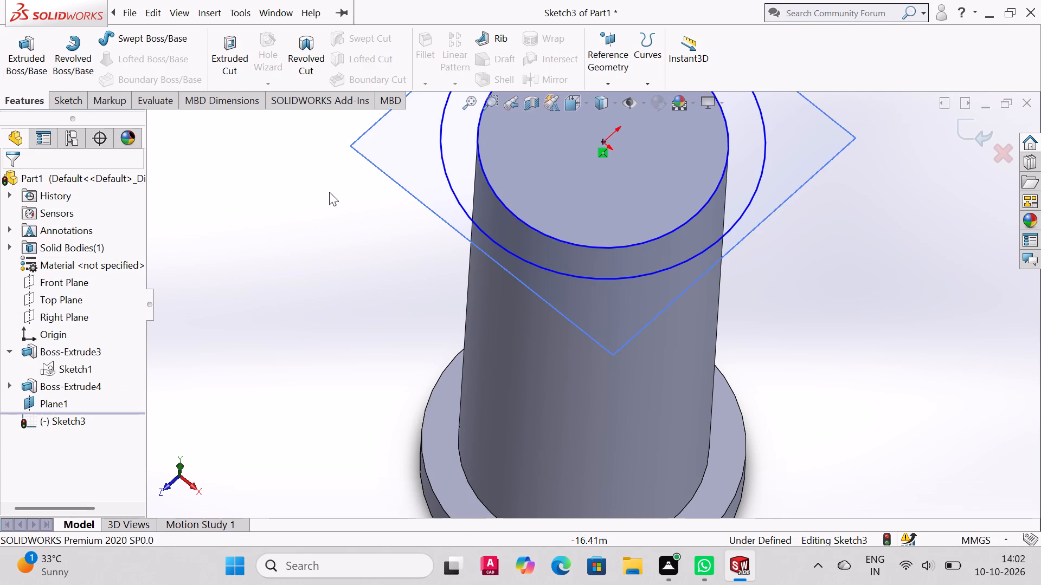
click(14, 63)
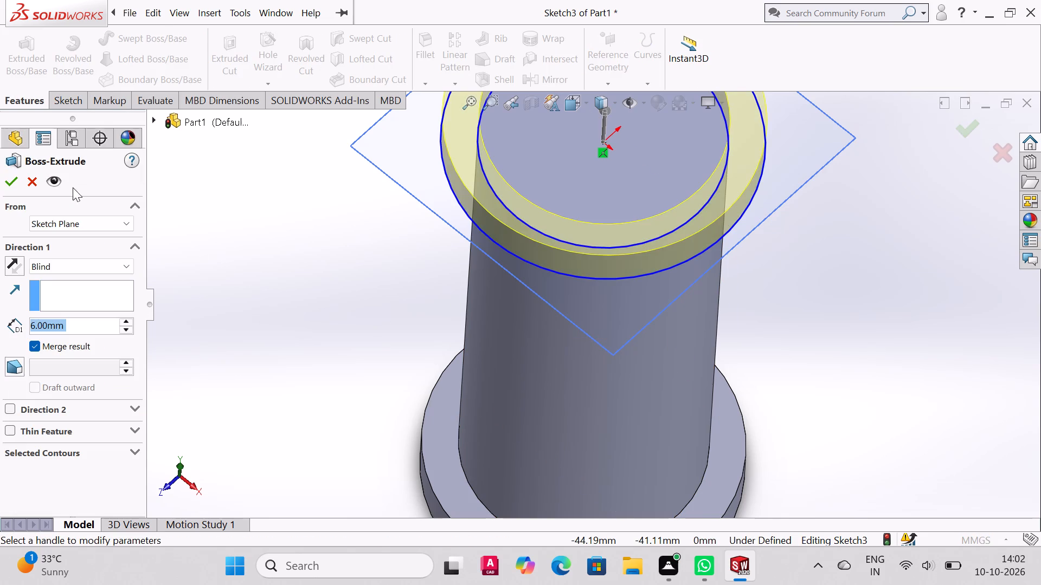
middle_drag(721, 257, 650, 105)
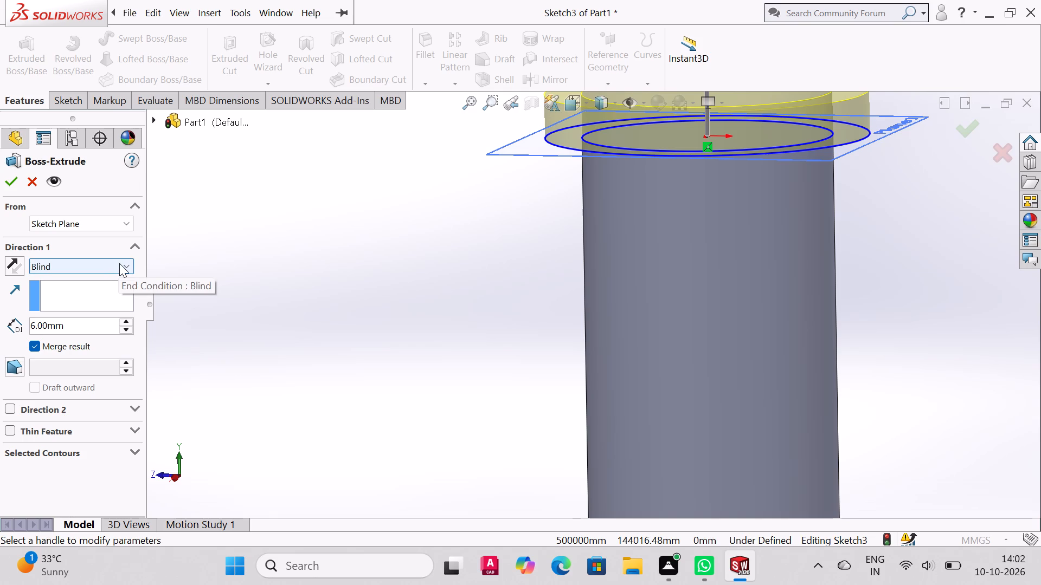
scroll(685, 276, up, 1)
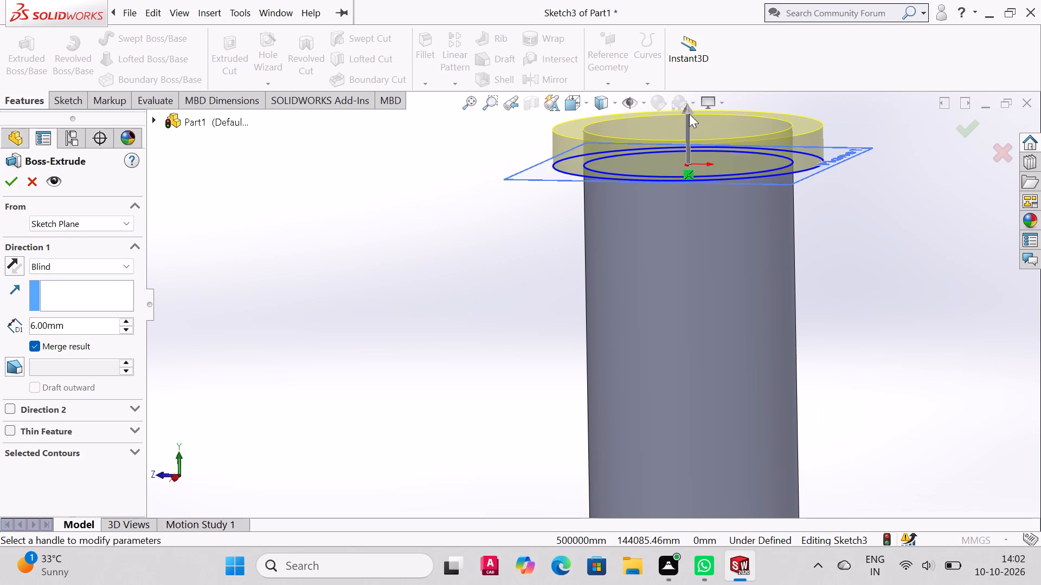
drag(689, 110, 686, 188)
scroll(743, 235, up, 2)
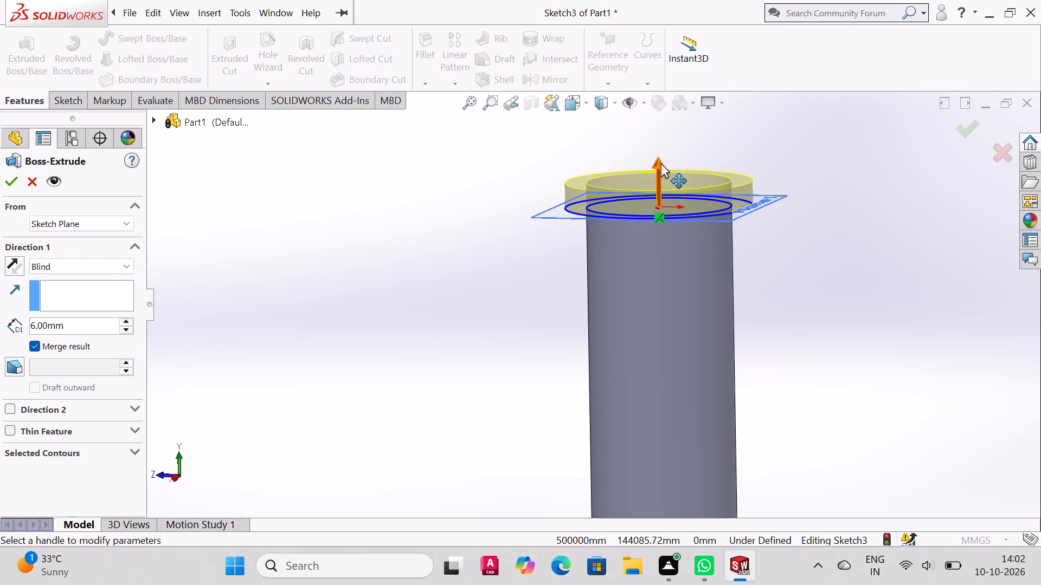
drag(660, 161, 650, 250)
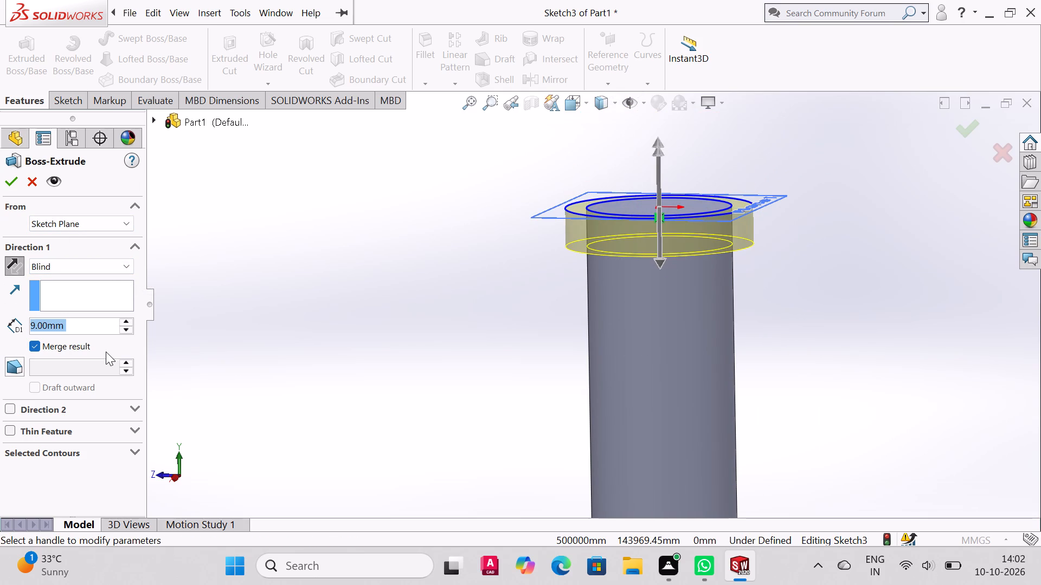
key(6)
key(Return)
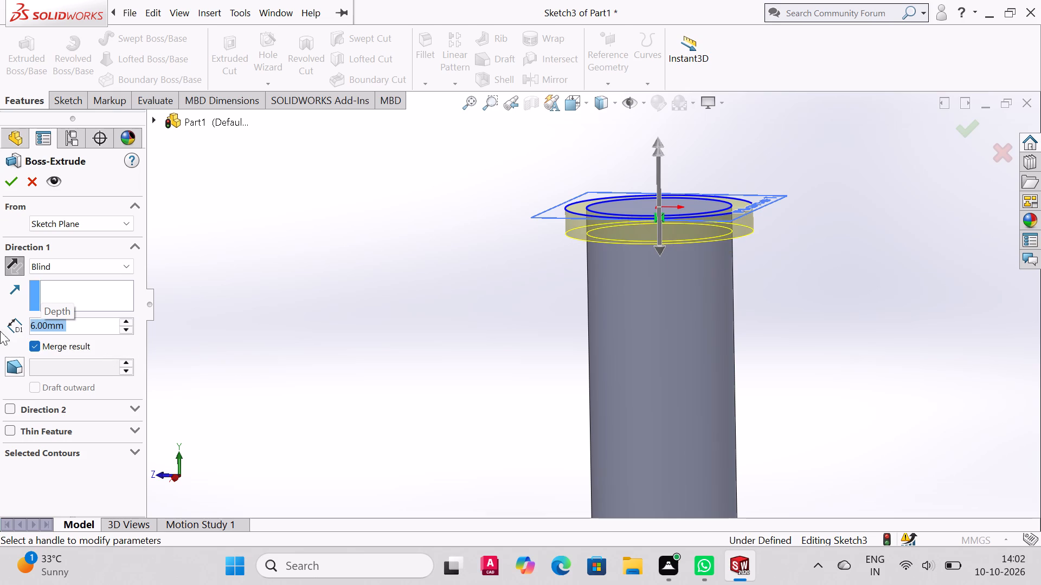
click(8, 175)
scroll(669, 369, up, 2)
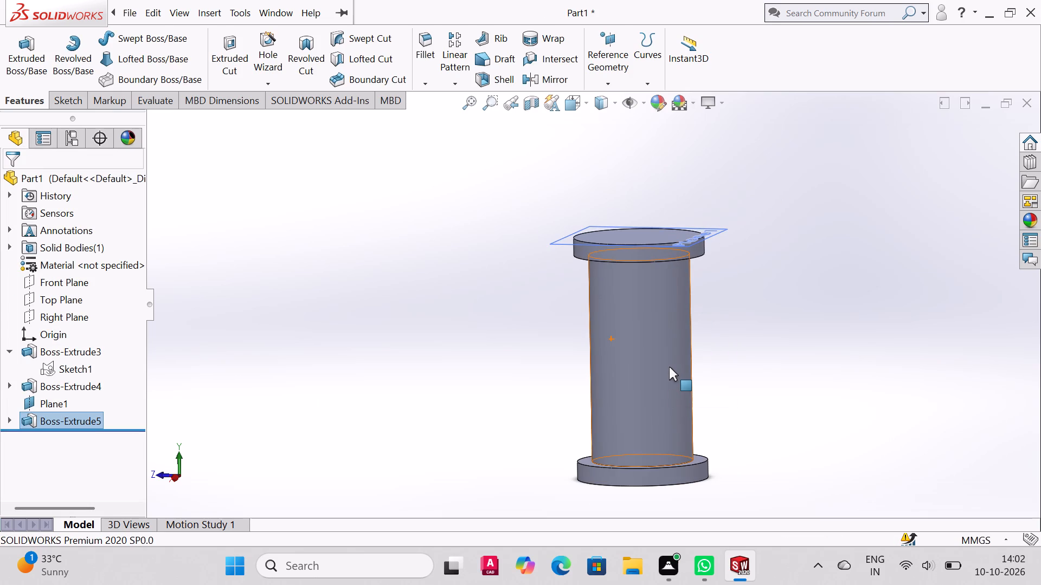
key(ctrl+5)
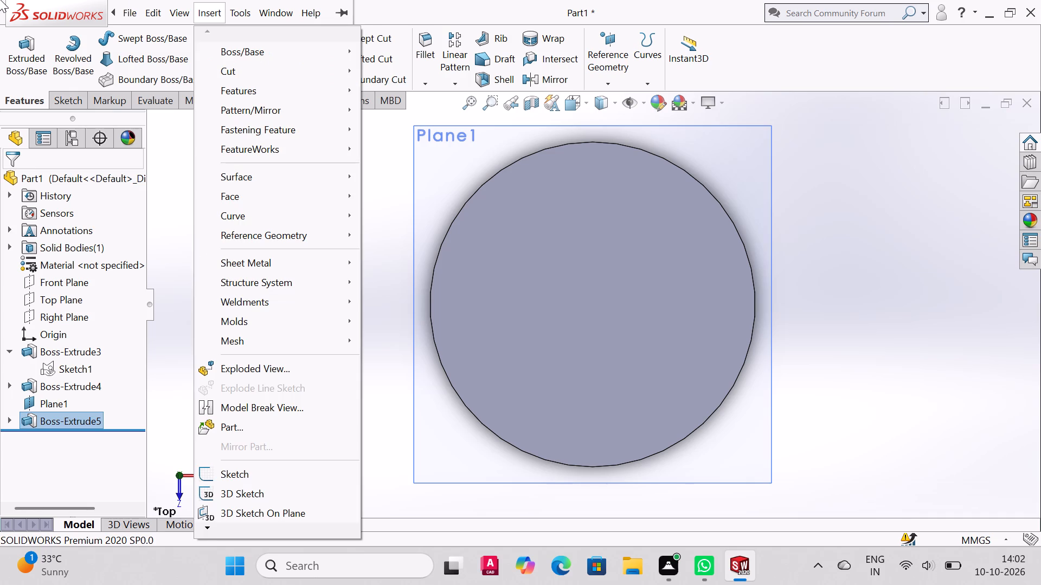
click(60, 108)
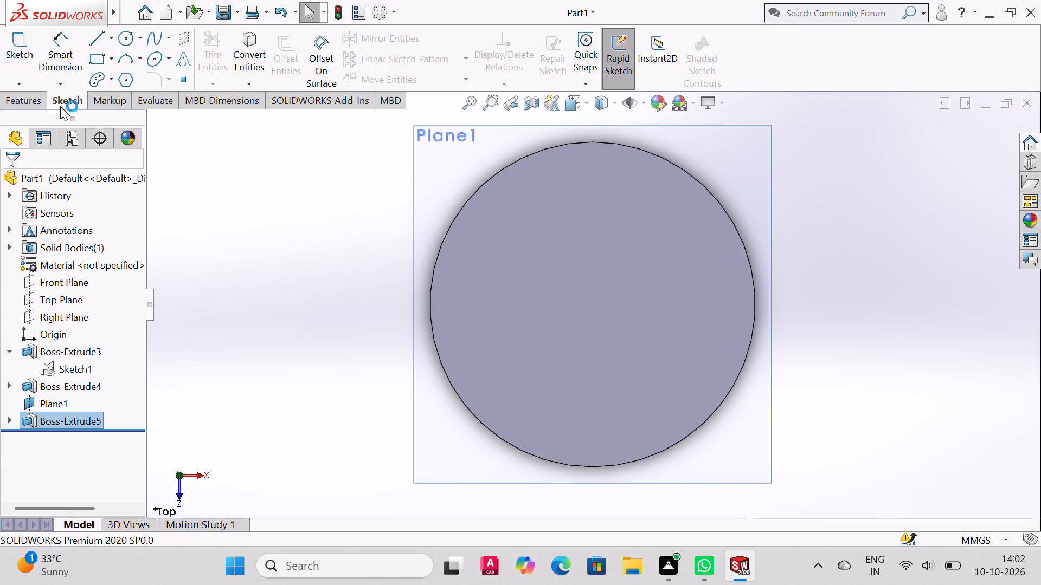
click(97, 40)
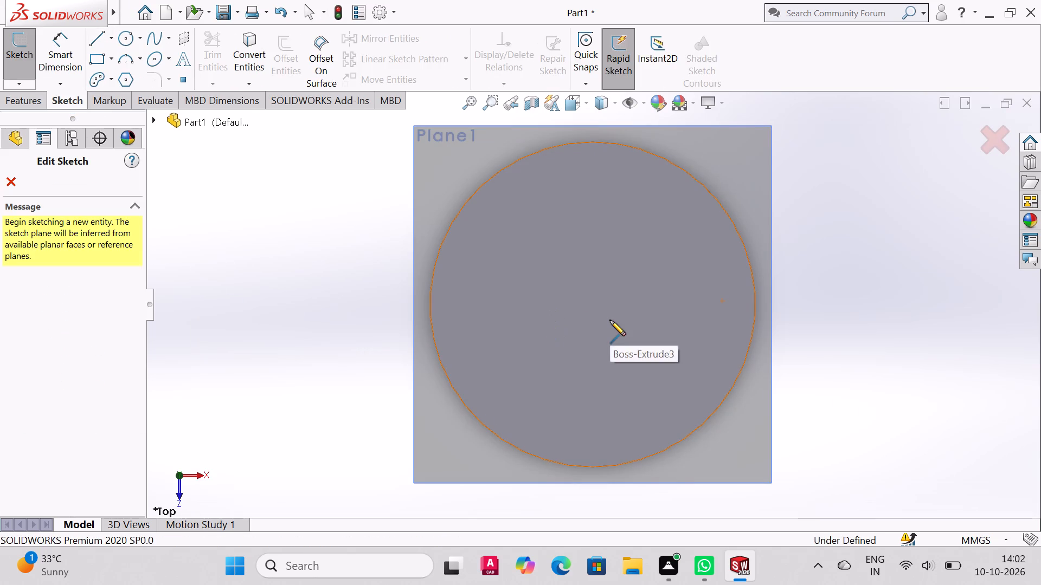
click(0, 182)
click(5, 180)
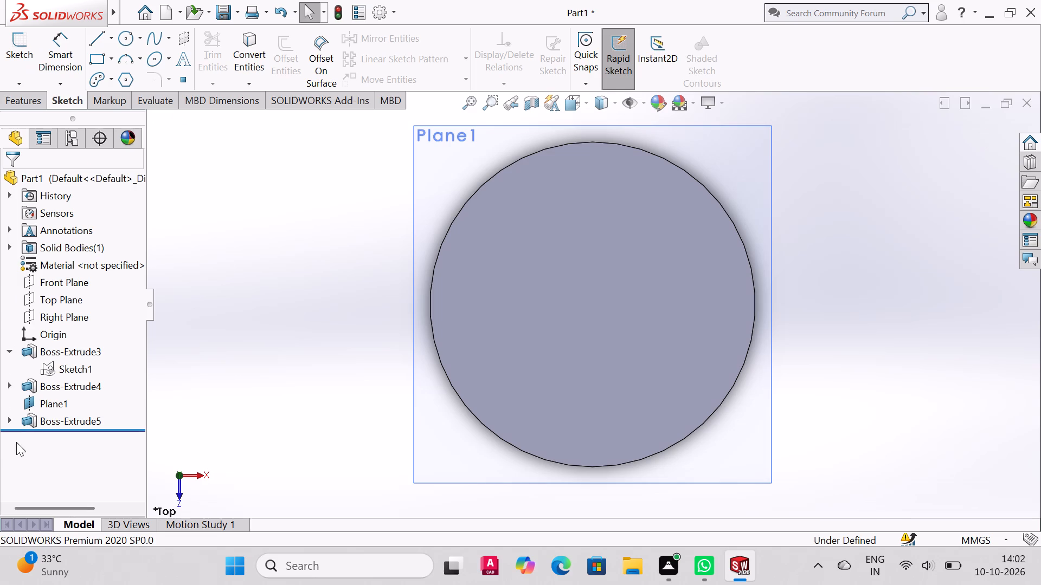
Reopen the upper flange's sketch and draw a horizontal construction line about 33 mm long from the origin toward negative X.
click(5, 424)
click(48, 437)
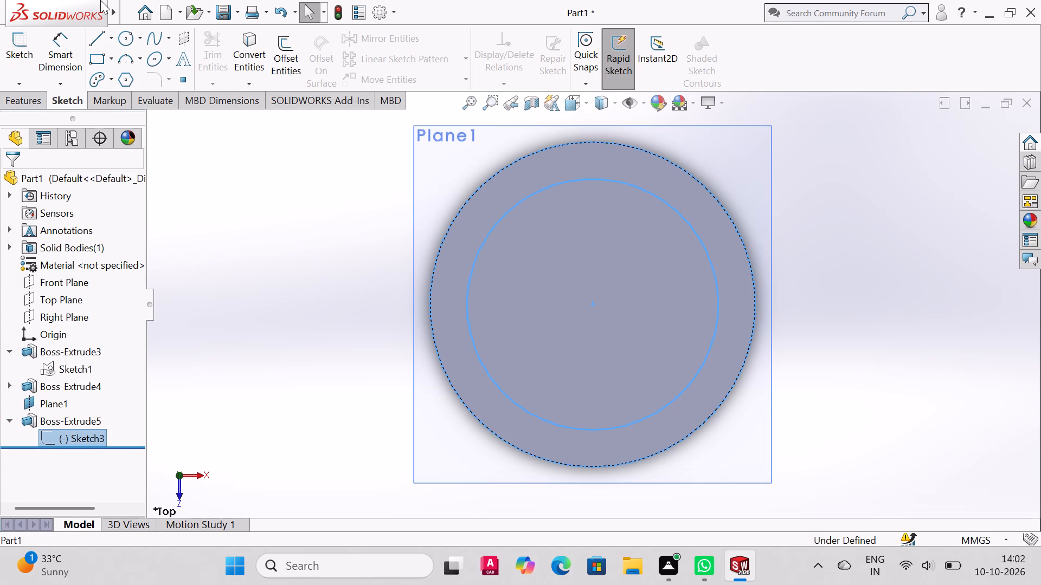
click(96, 43)
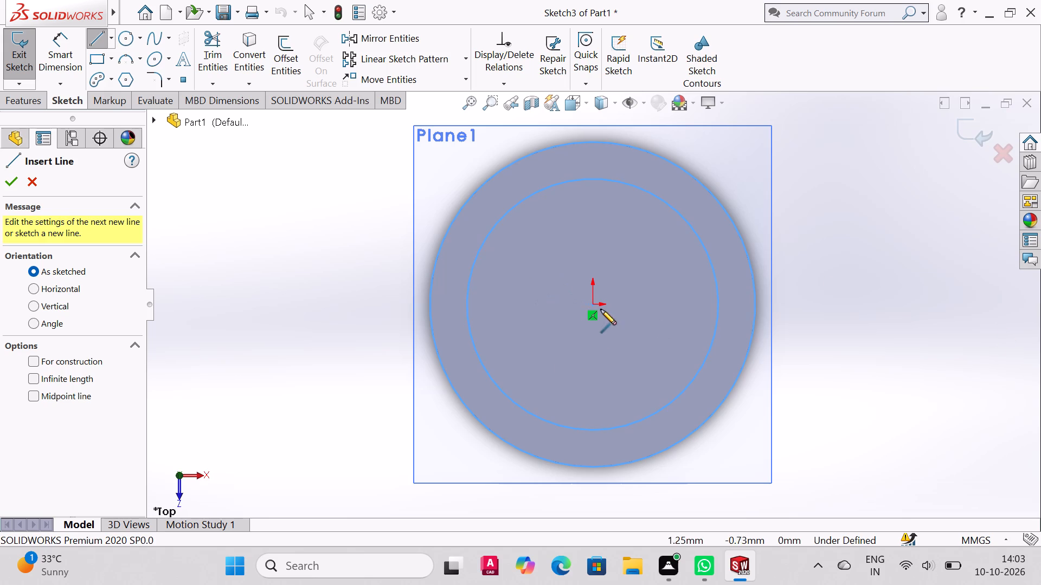
click(112, 38)
click(107, 71)
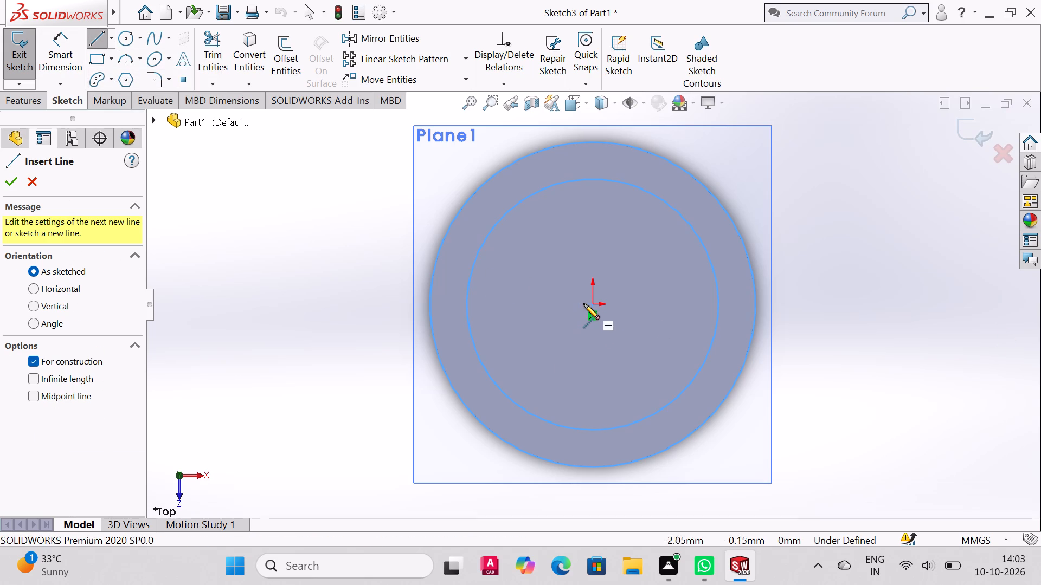
click(594, 306)
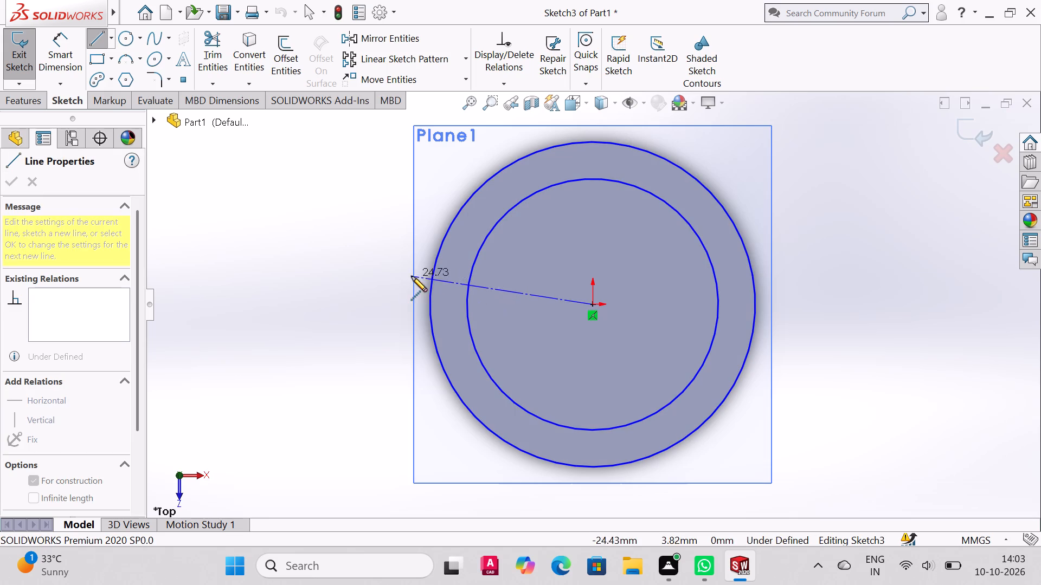
click(351, 303)
right_click(351, 303)
click(385, 311)
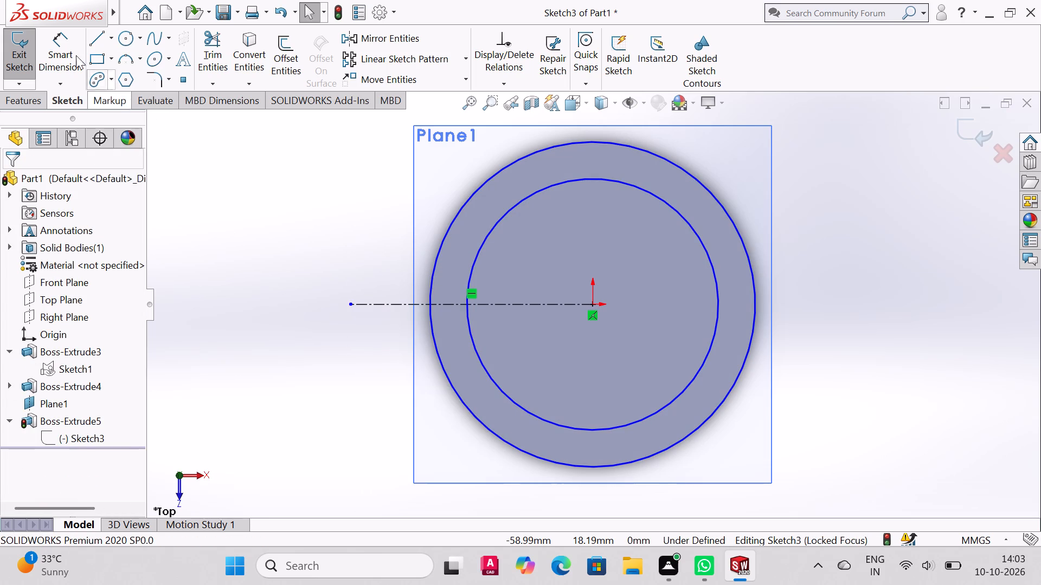
Dimension the horizontal construction line to 100 mm and place the dimension well clear above the circles.
click(61, 51)
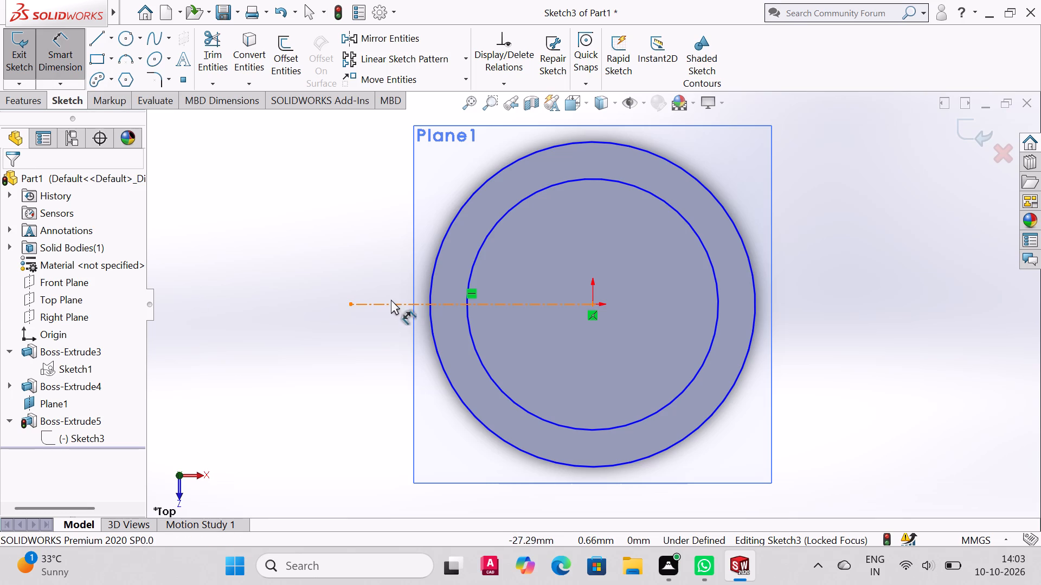
double_click(390, 303)
click(393, 237)
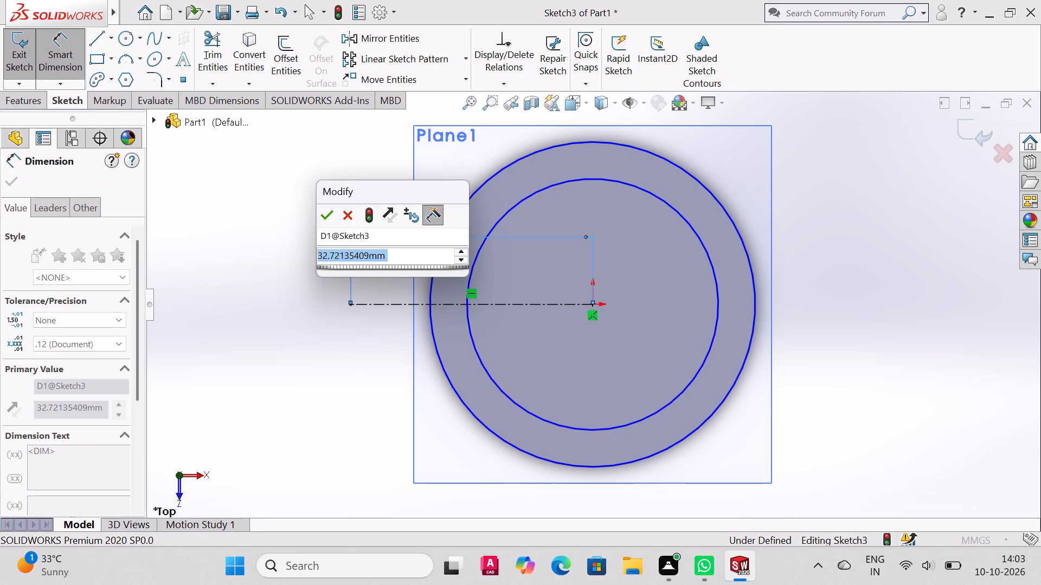
text(100)
key(Return)
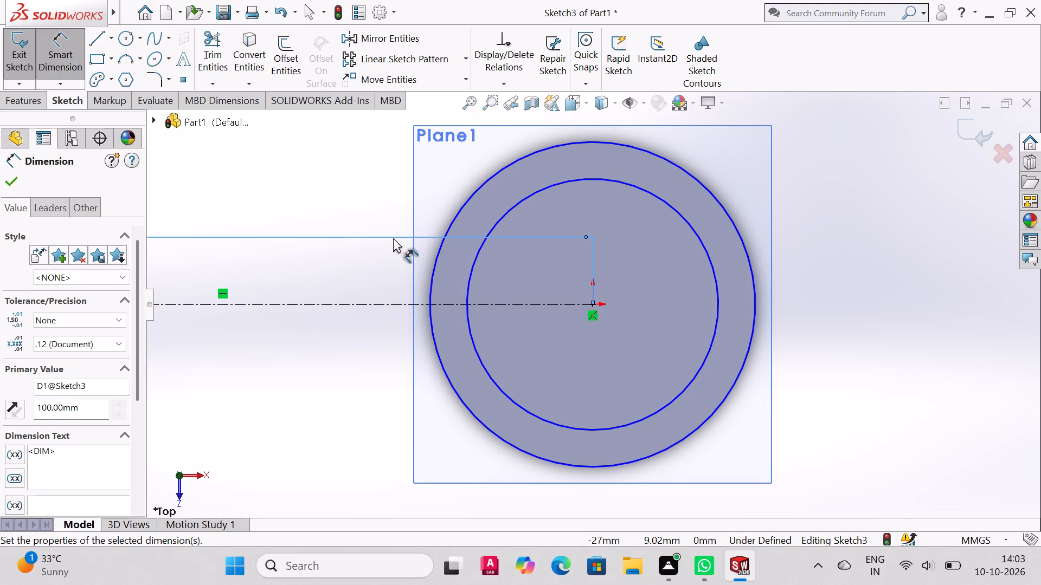
scroll(339, 224, up, 4)
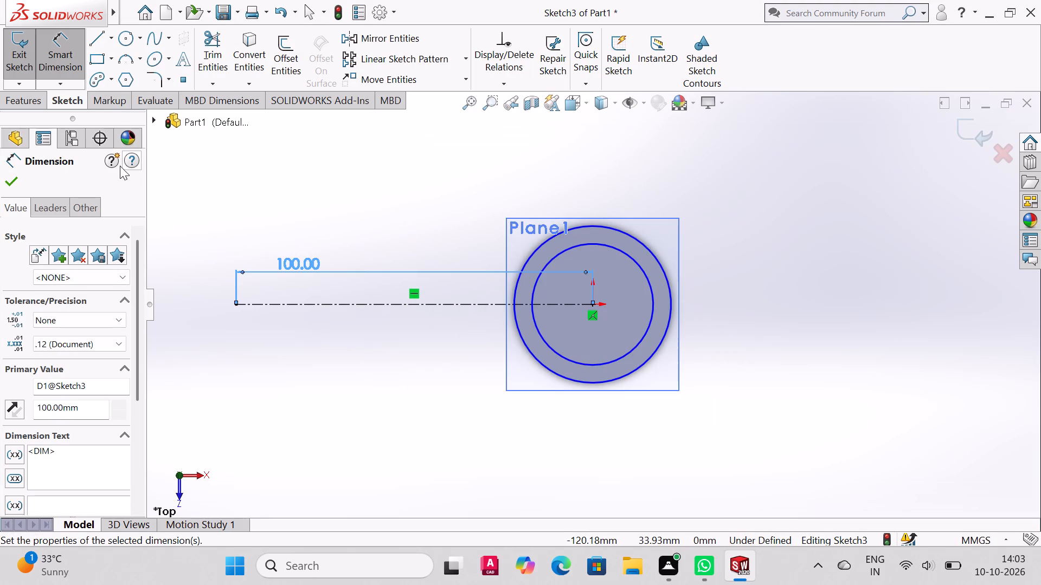
click(7, 183)
drag(311, 265, 371, 200)
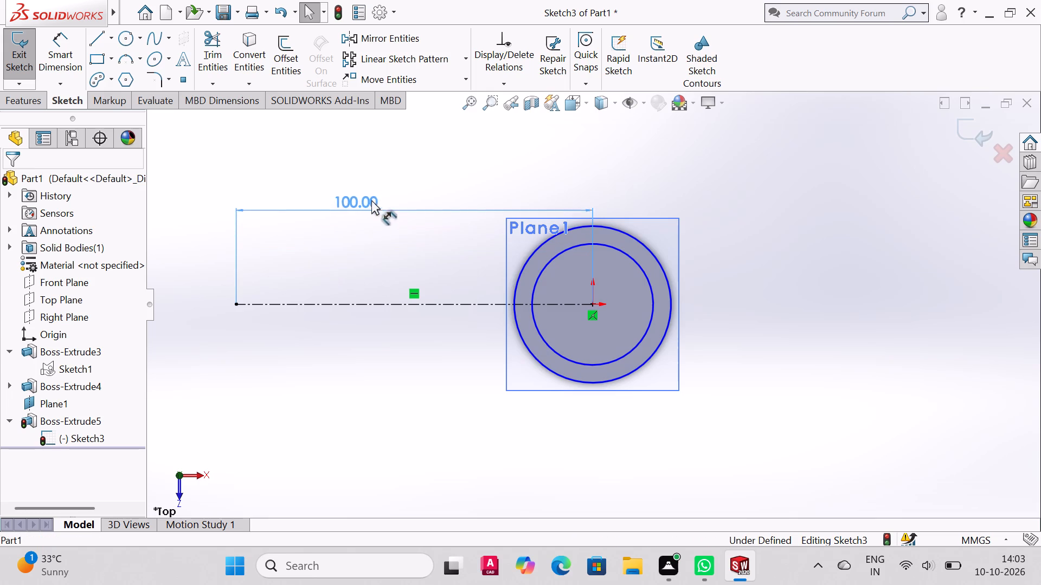
drag(371, 200, 388, 153)
Offset the 100 mm construction line by 3 mm bi-directionally, with dimensions added.
click(92, 35)
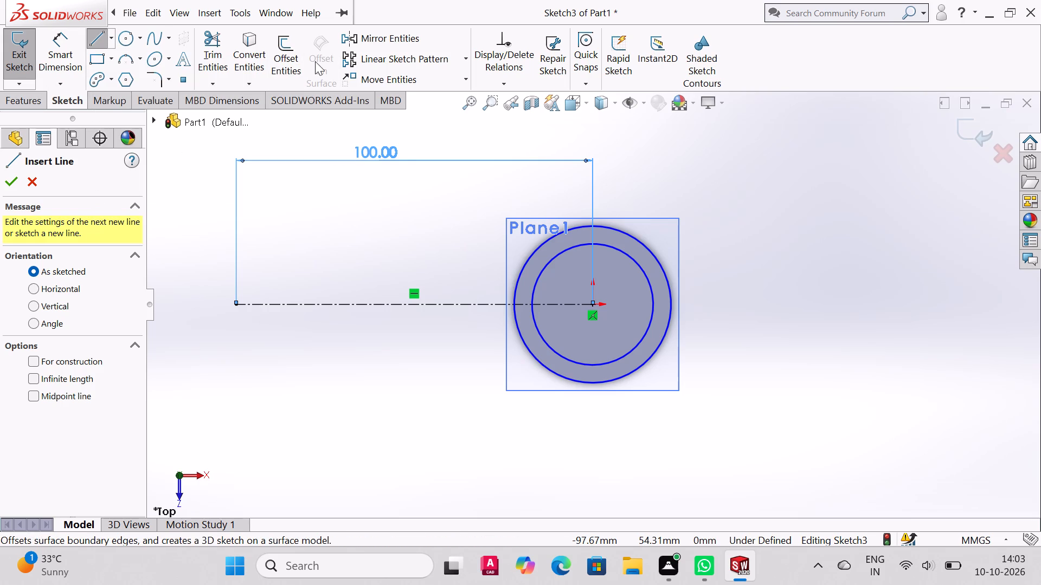
click(285, 48)
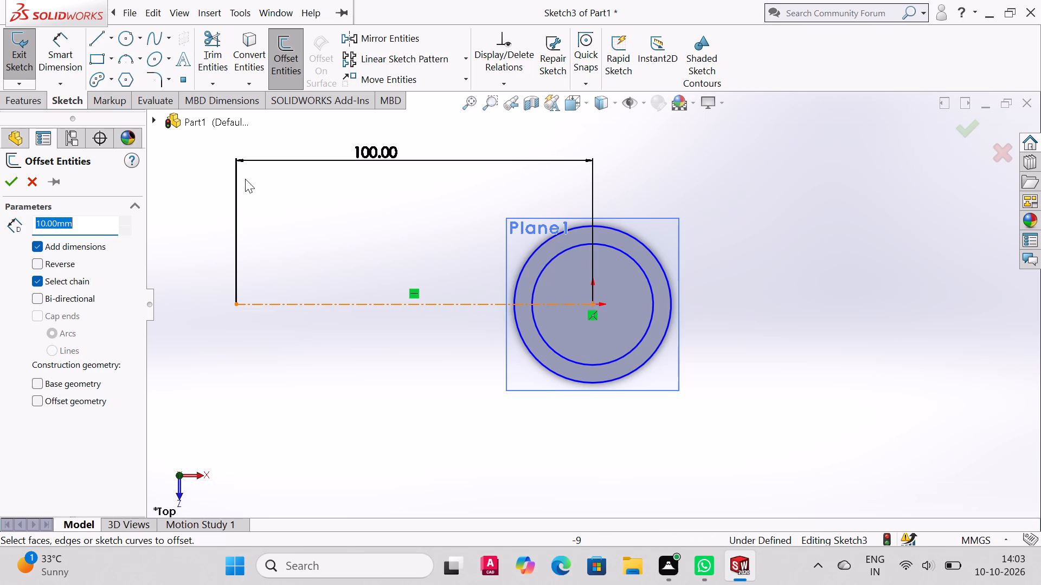
key(3)
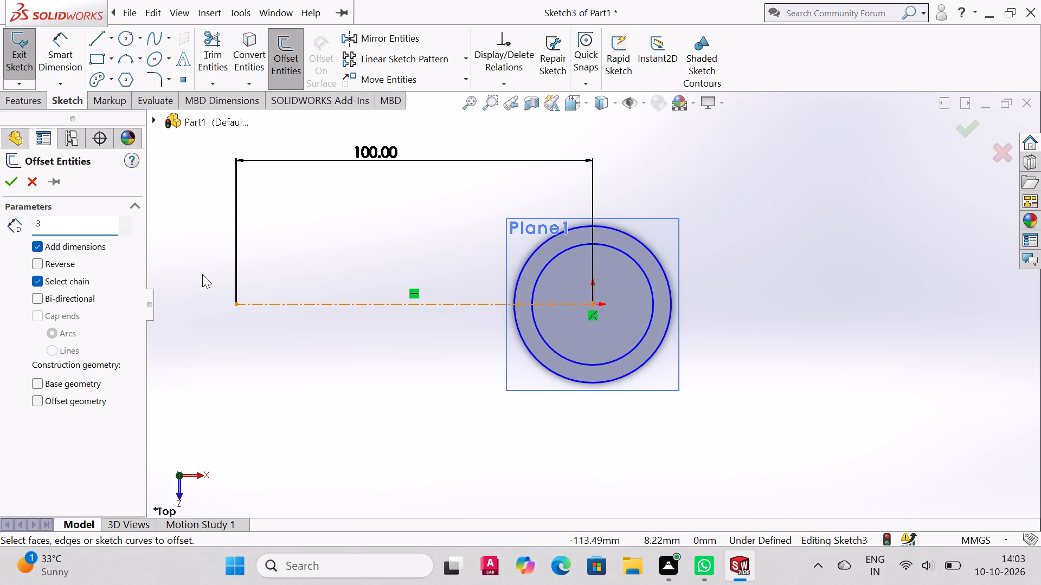
click(330, 302)
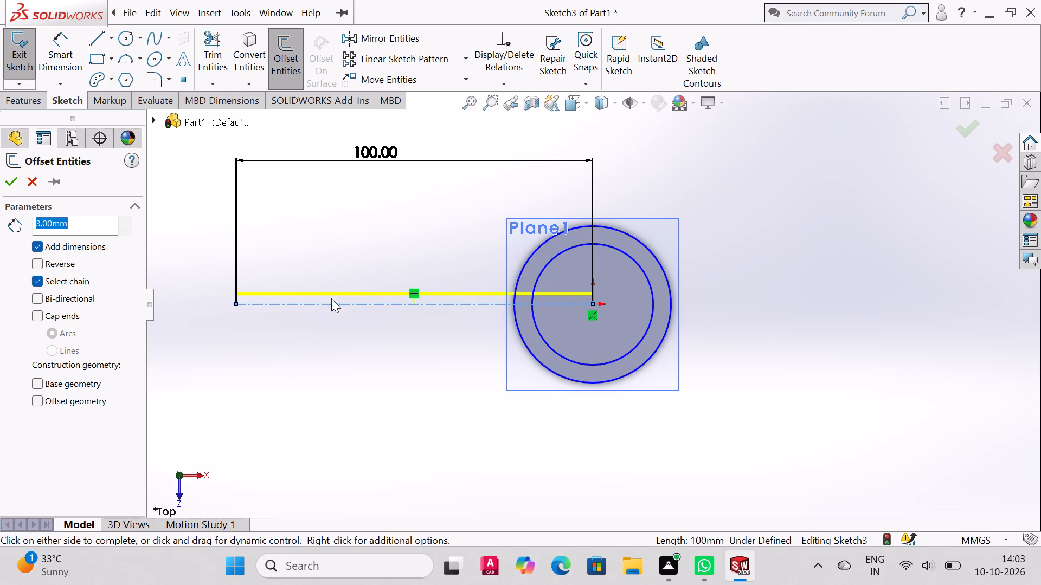
click(38, 299)
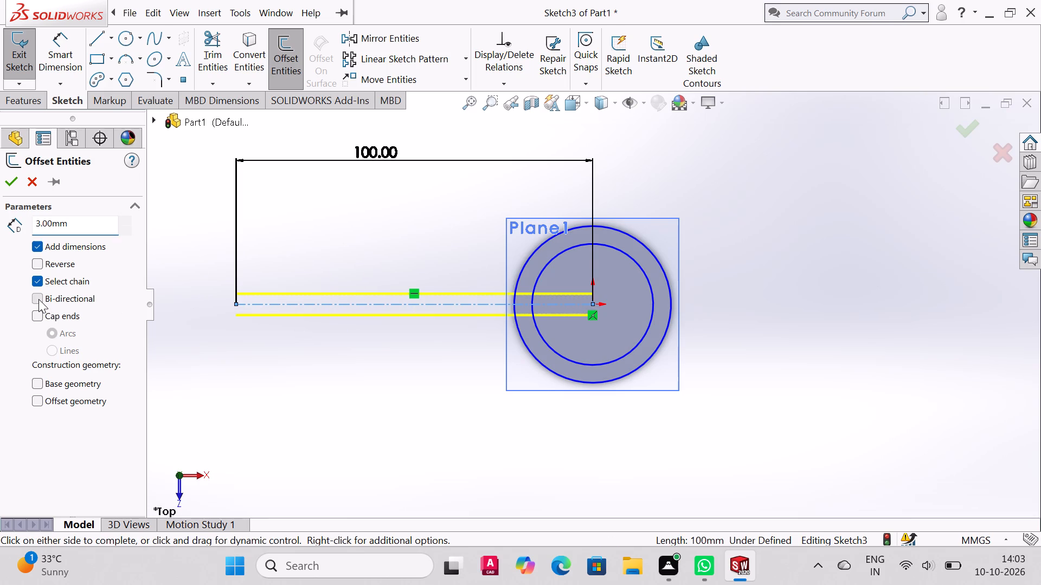
click(5, 187)
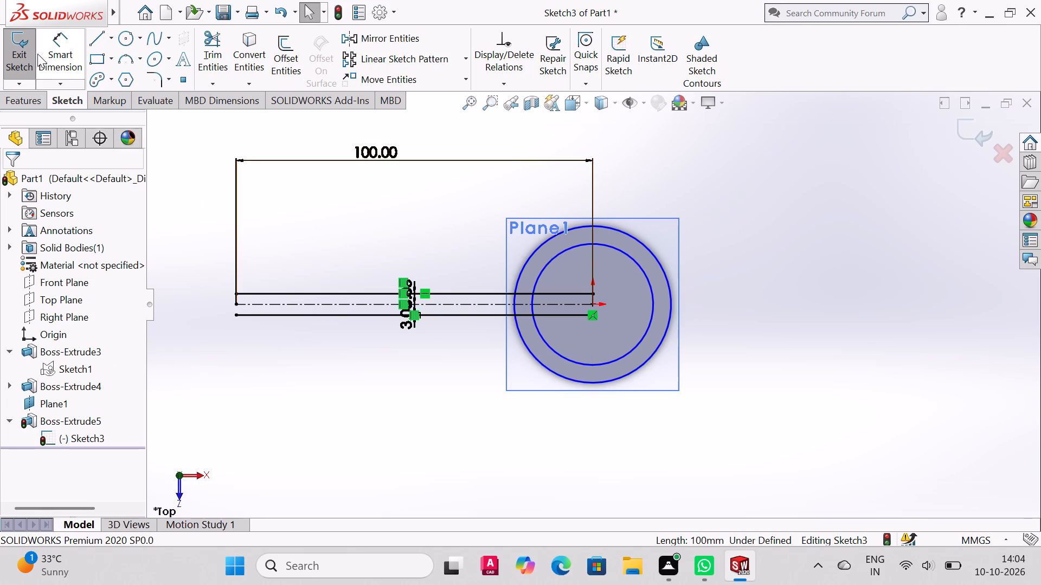
Draw a vertical midpoint line about 65 mm long, centred on the outer end of the construction line.
click(89, 40)
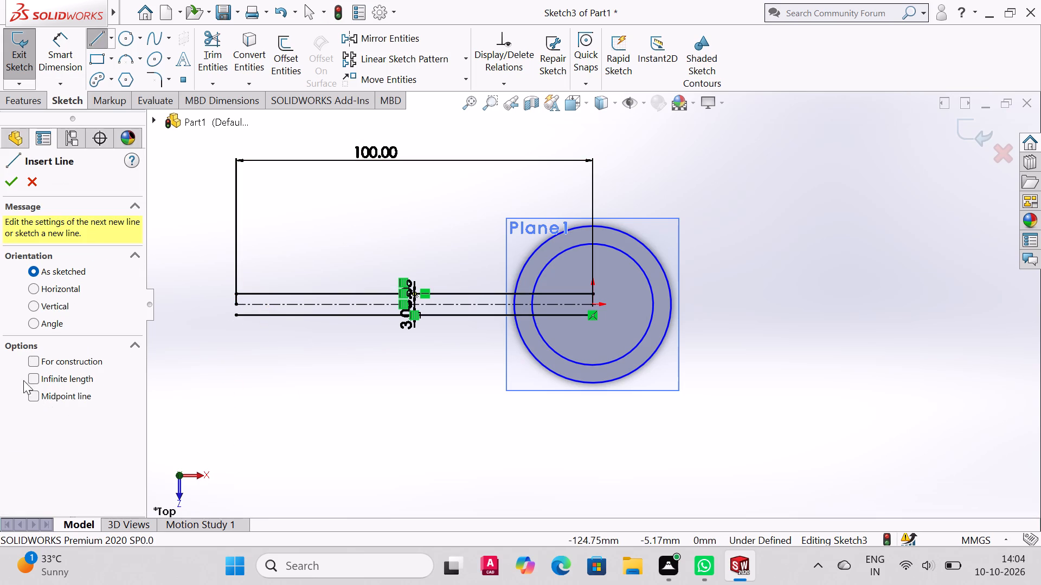
click(33, 396)
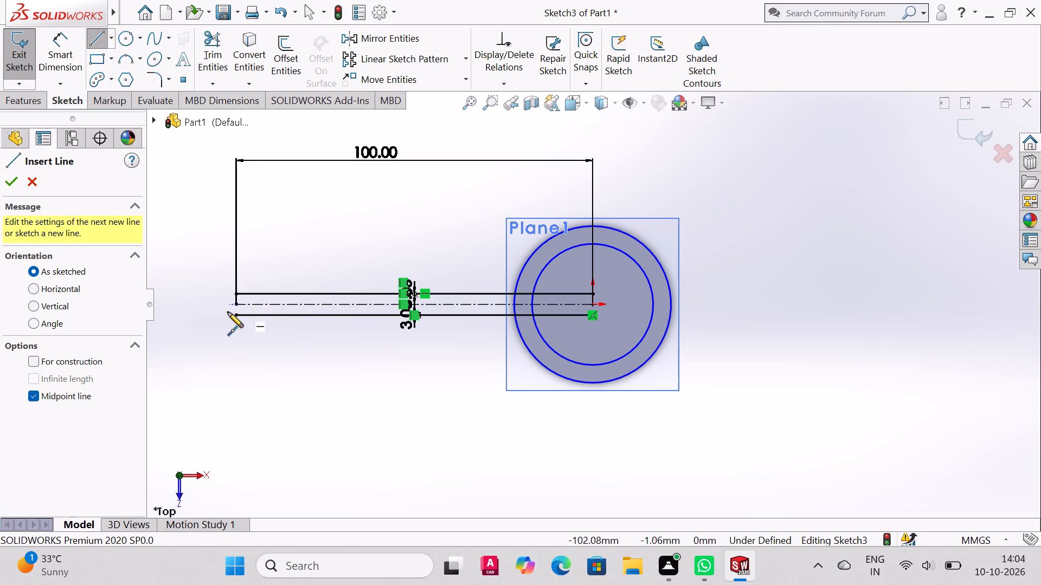
click(237, 305)
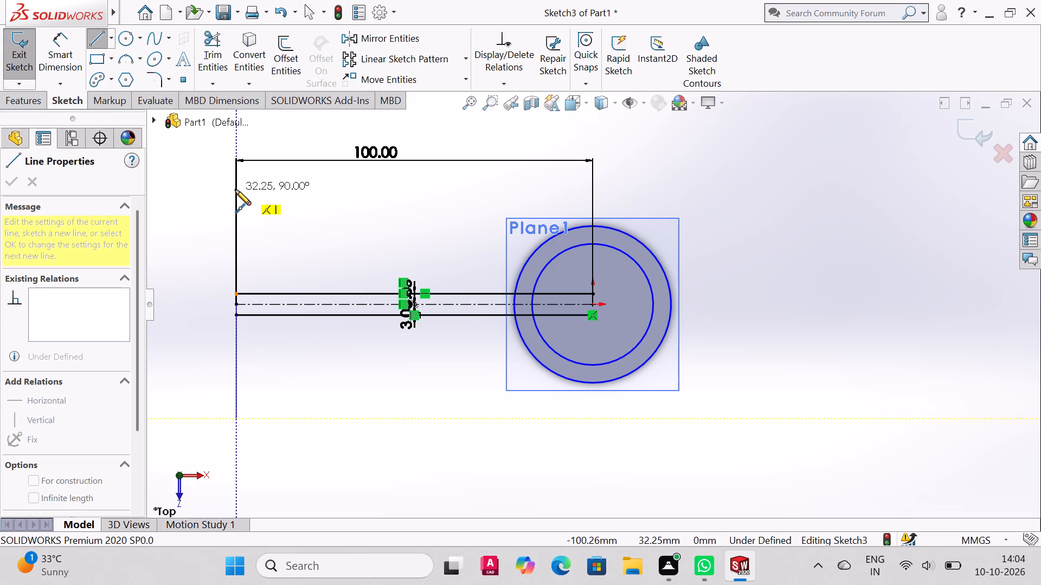
click(235, 190)
right_click(235, 190)
click(271, 200)
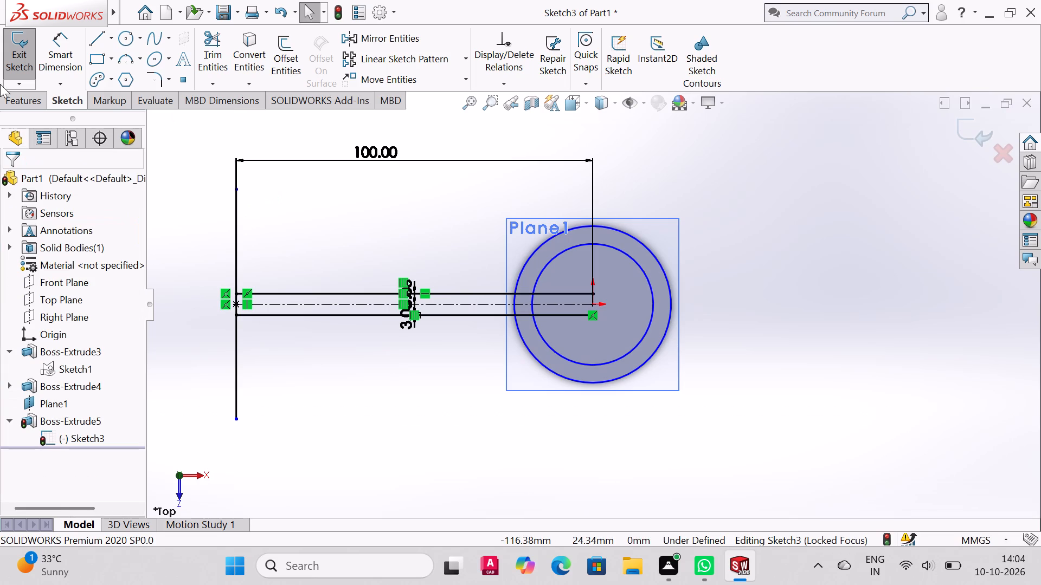
Dimension the vertical line's length to 76 mm.
click(40, 29)
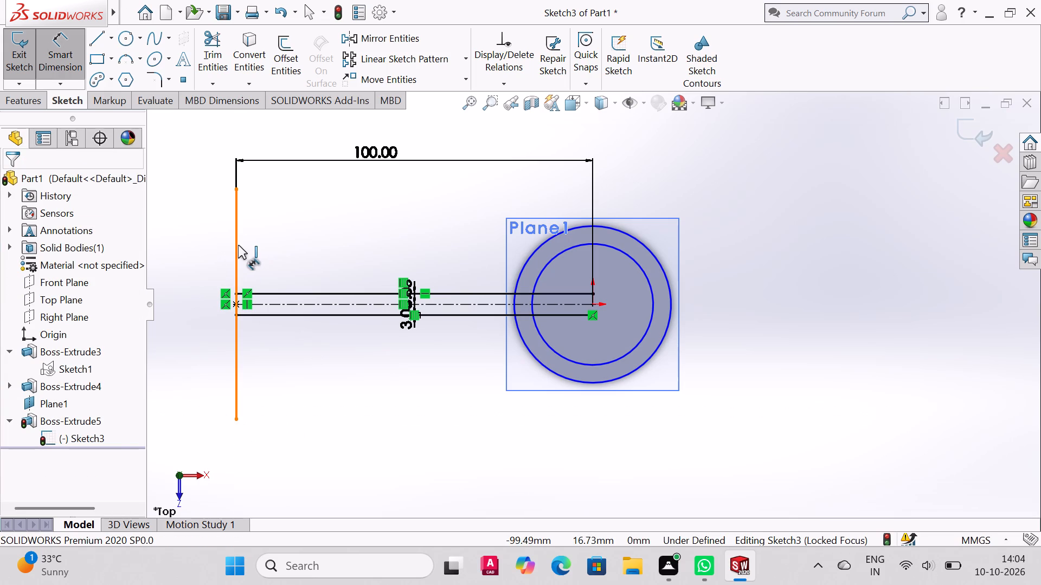
click(238, 244)
click(171, 258)
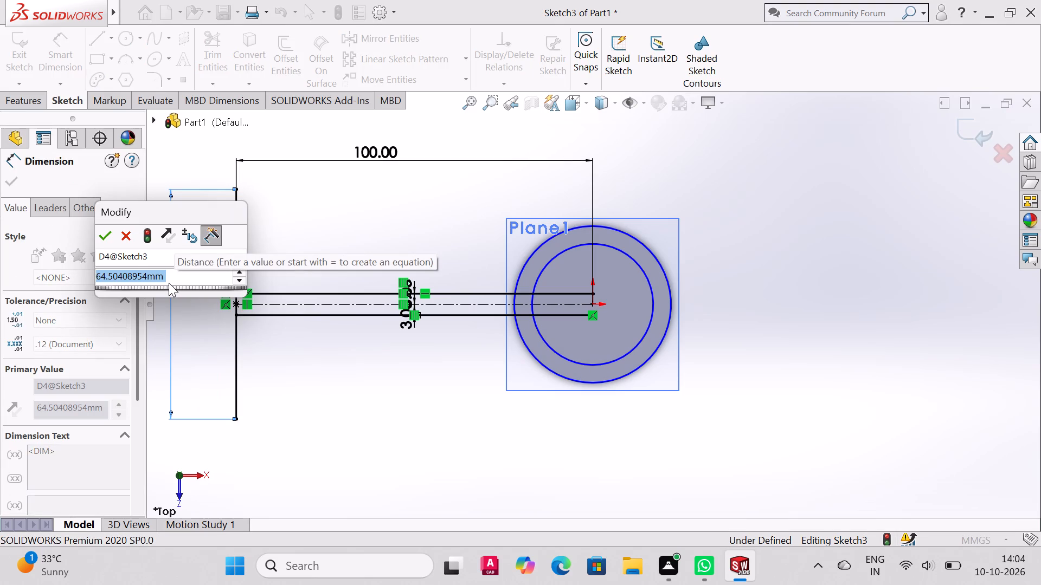
text(76)
key(Return)
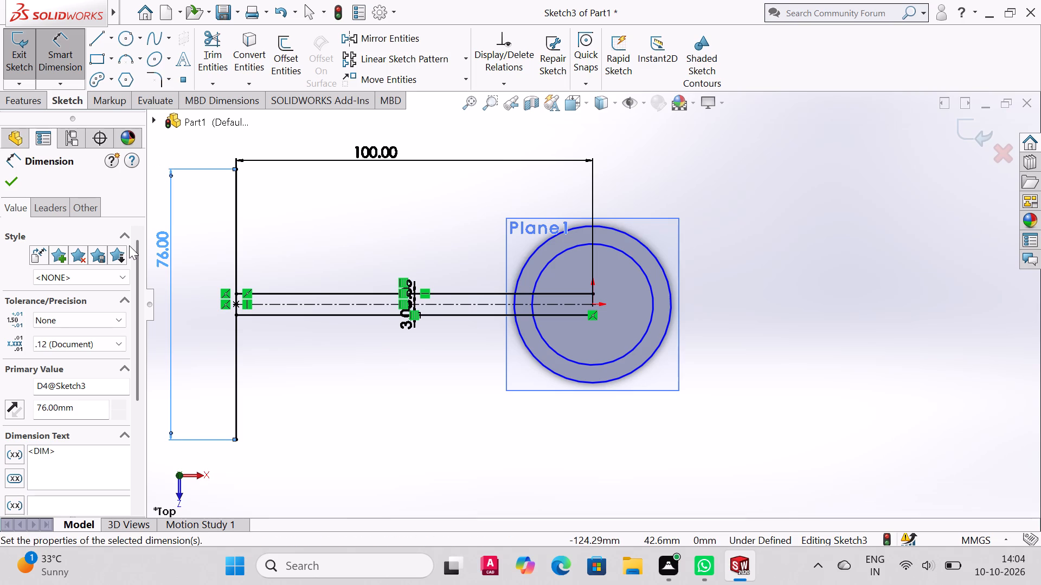
click(9, 190)
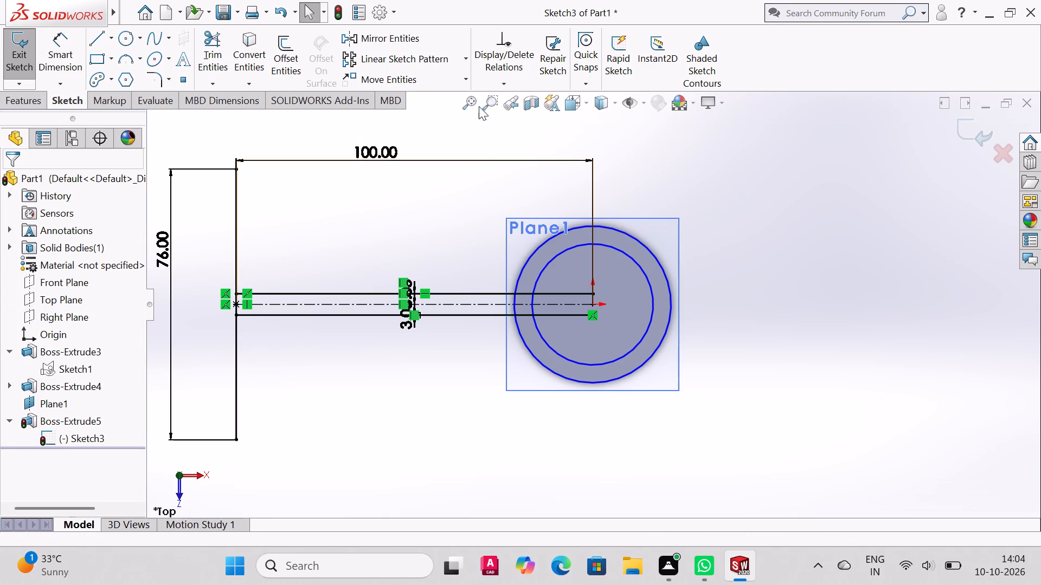
Offset the 76 mm vertical line by 6 mm in one direction only, reversed to the side away from the circles.
click(278, 47)
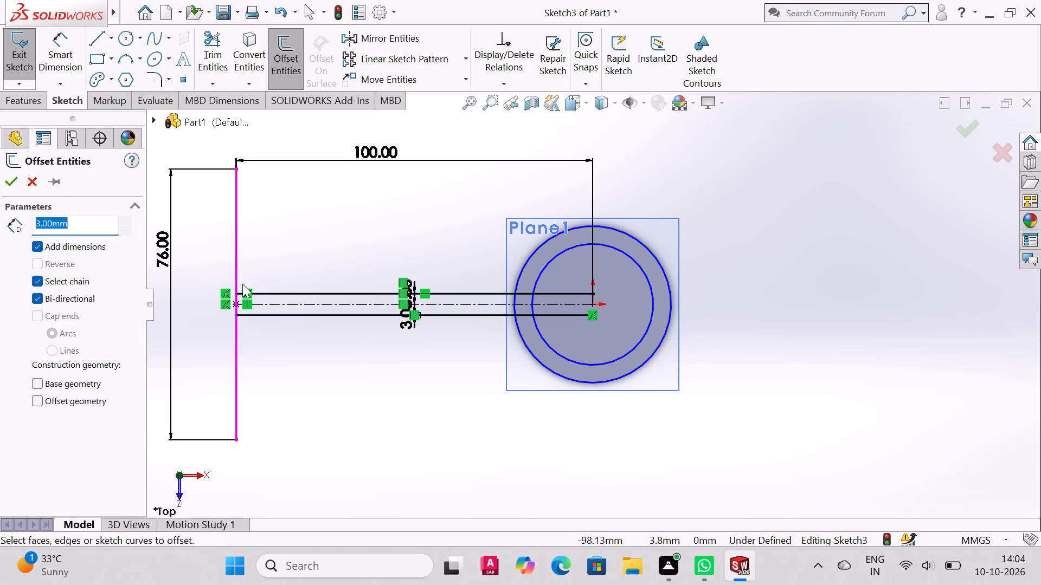
click(237, 266)
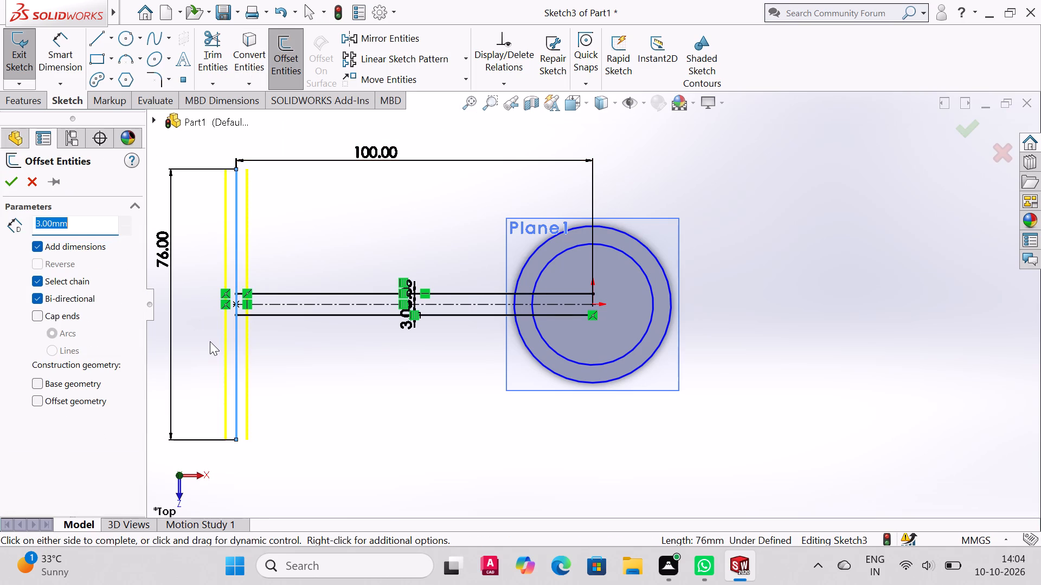
scroll(201, 365, down, 1)
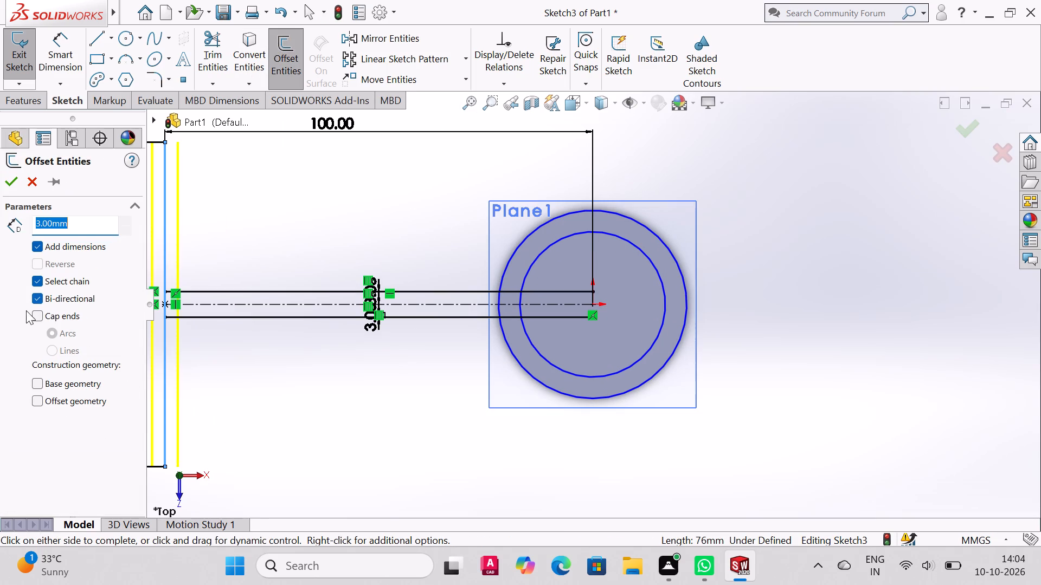
click(36, 299)
scroll(335, 292, up, 2)
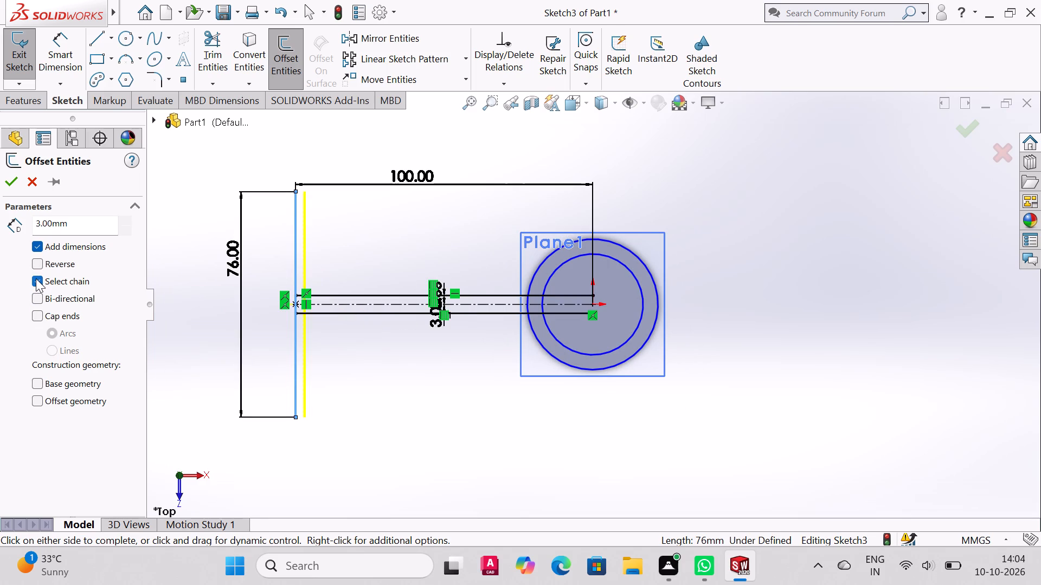
click(36, 262)
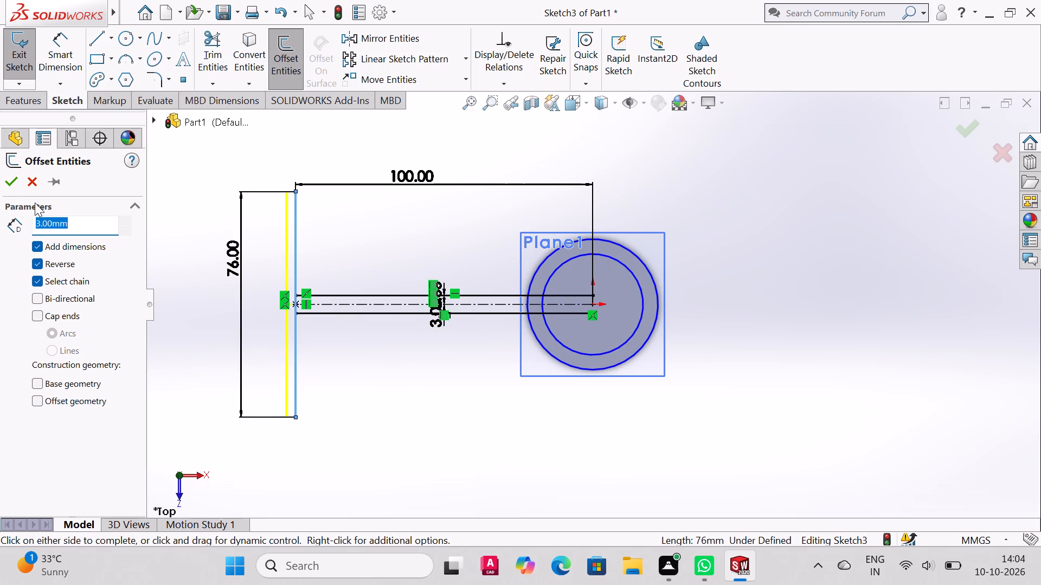
key(6)
click(14, 180)
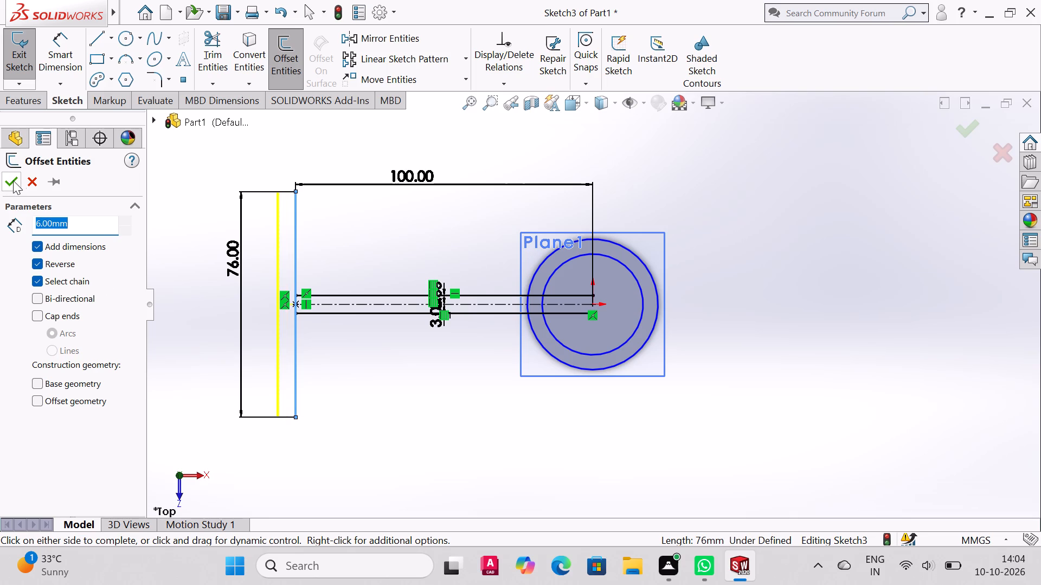
click(13, 180)
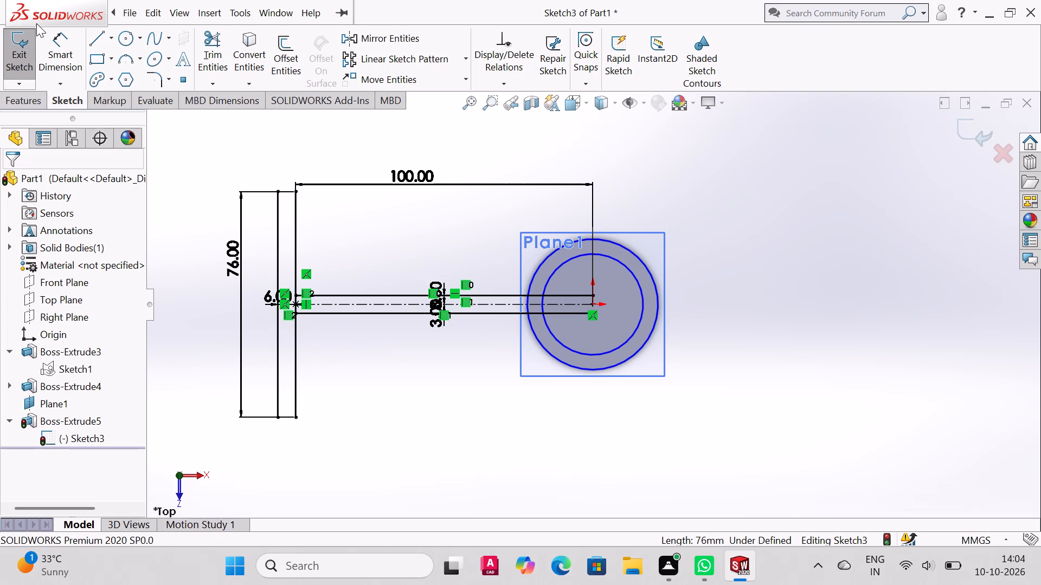
Close both ends of the 76 mm crosspiece with short horizontal lines joining its two vertical lines.
click(93, 43)
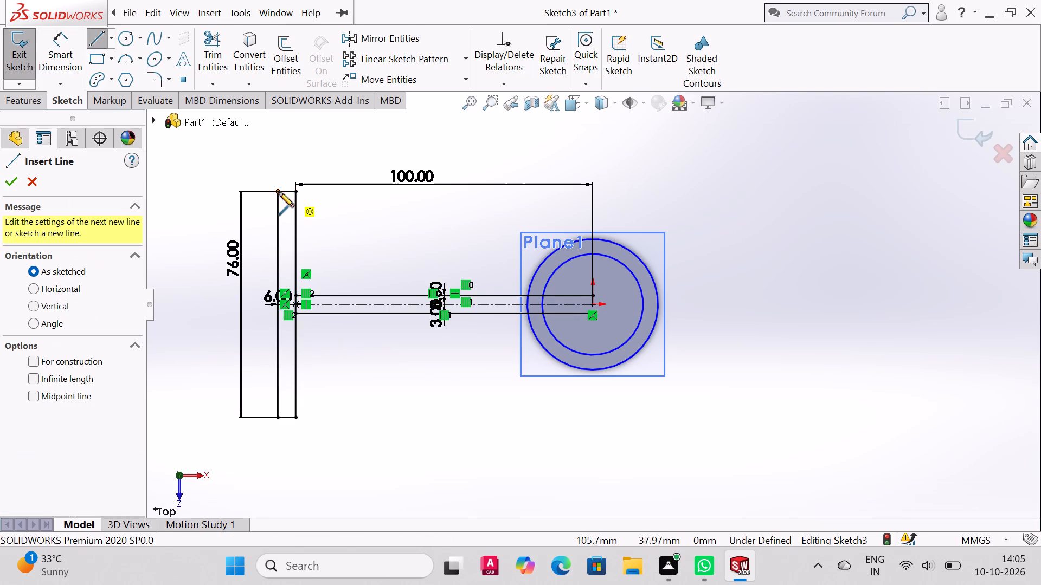
click(279, 192)
click(295, 192)
right_click(293, 192)
click(326, 209)
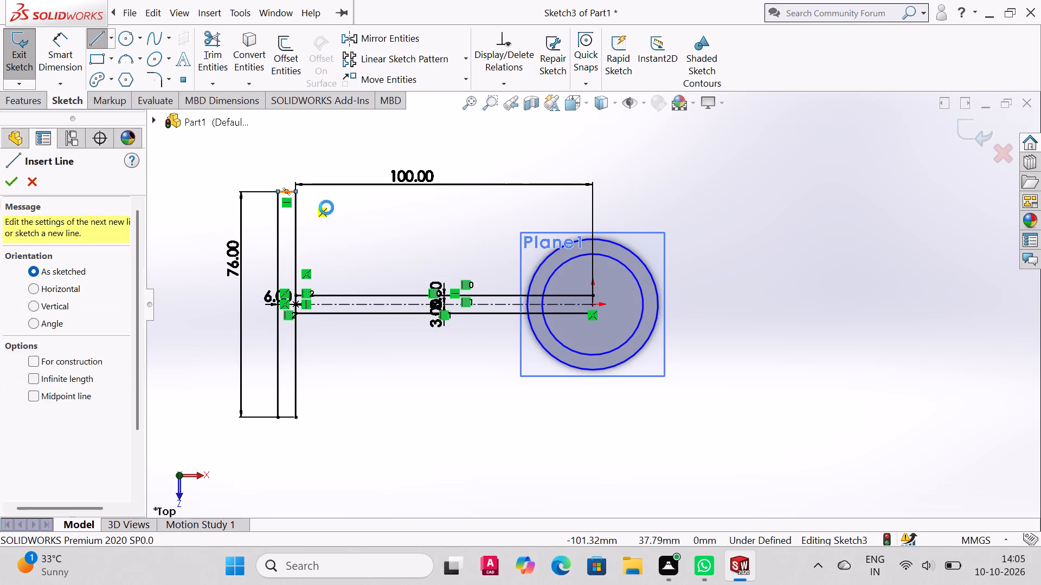
click(104, 43)
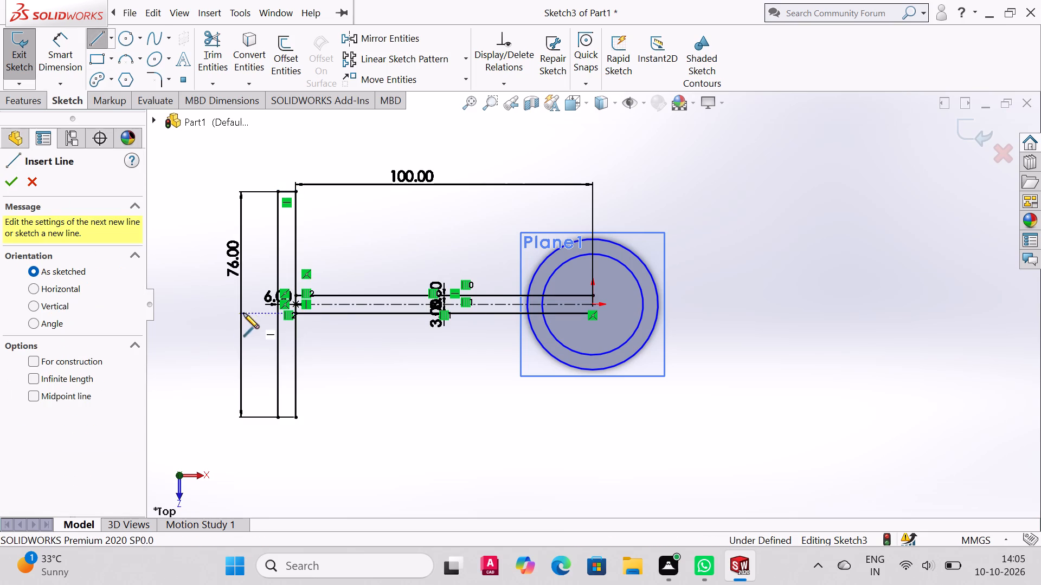
click(277, 419)
click(297, 418)
right_drag(293, 417, 287, 419)
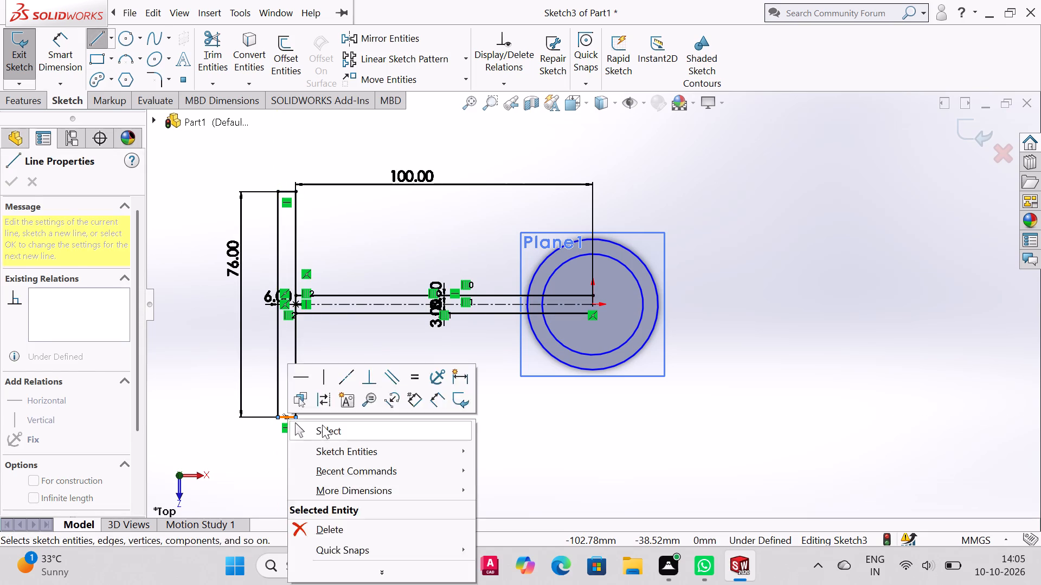
click(323, 426)
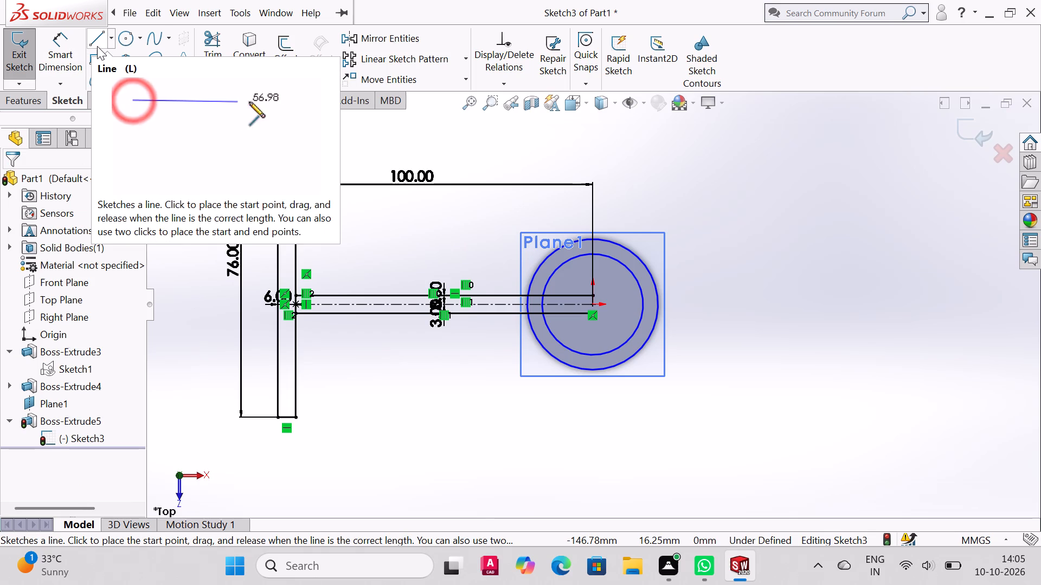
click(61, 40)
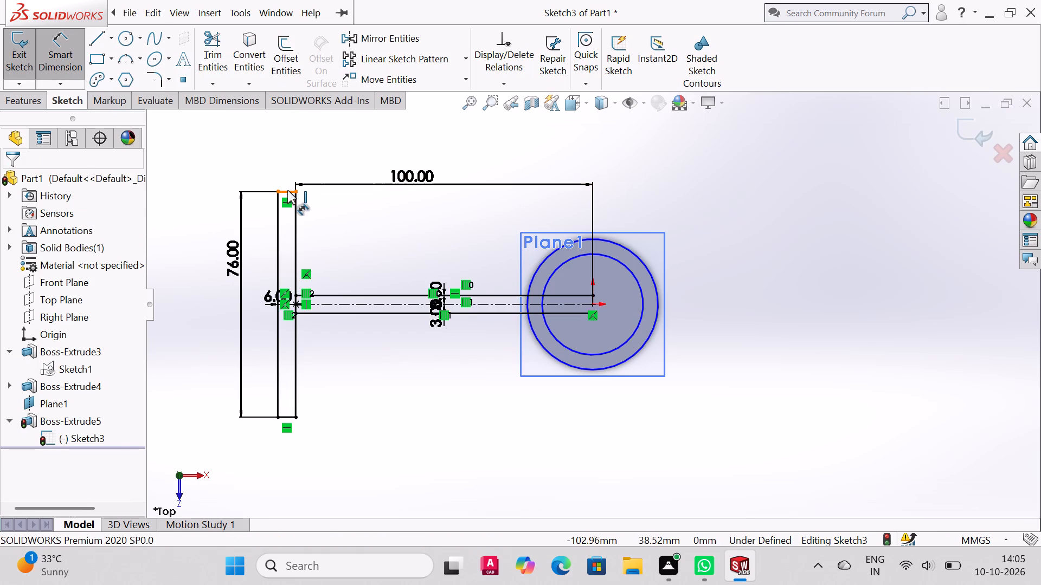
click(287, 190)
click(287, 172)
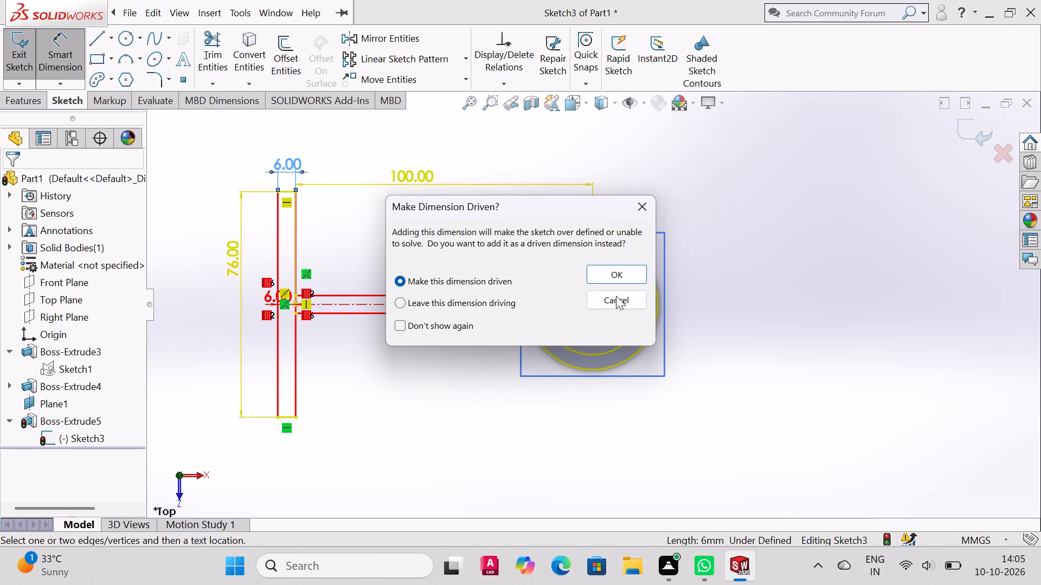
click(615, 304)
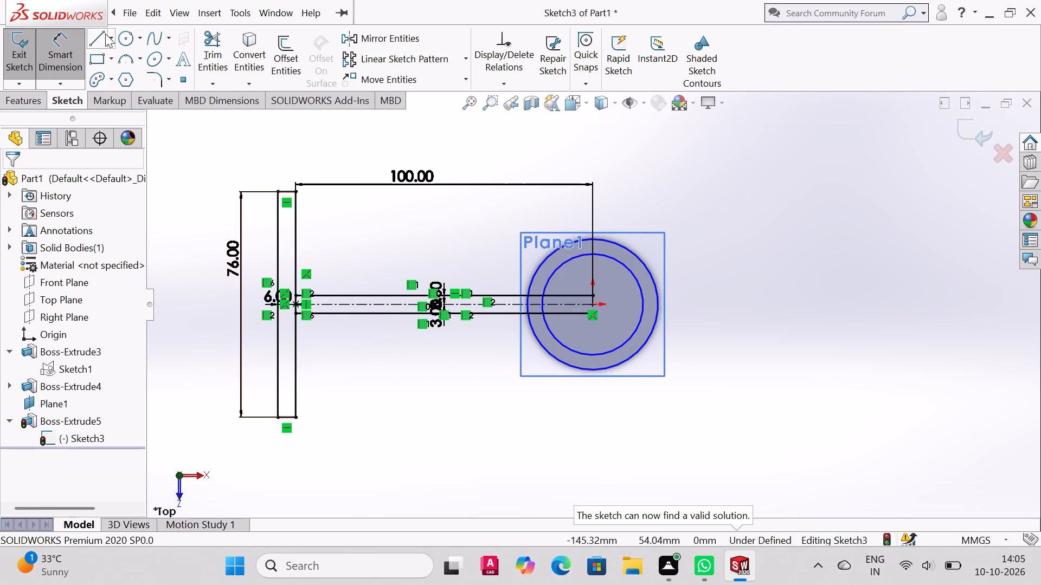
Power-trim the crosspiece's inner vertical line between the two arm edges so the arm opens into the crosspiece.
click(210, 38)
scroll(298, 292, up, 2)
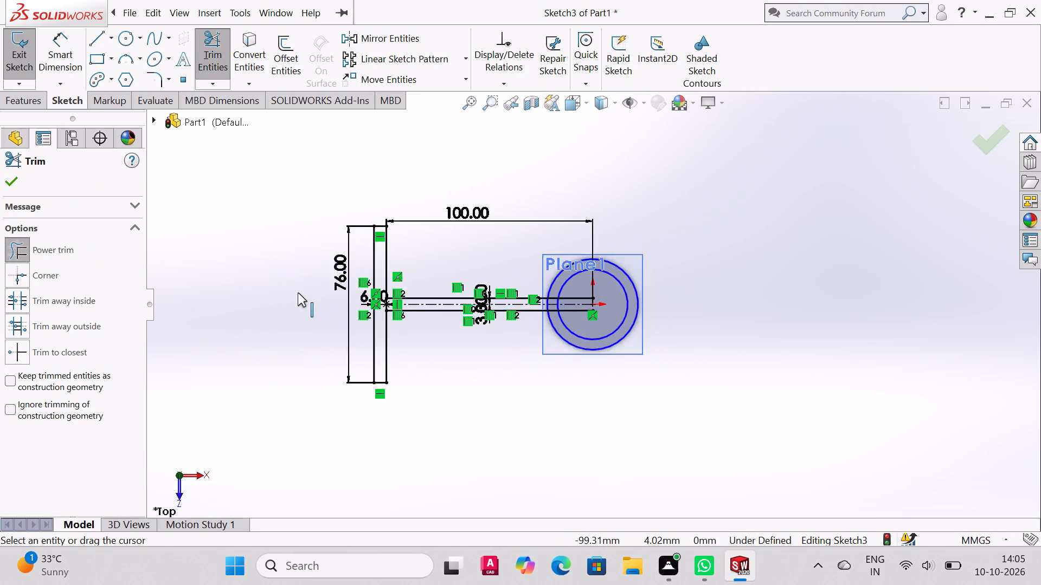
scroll(298, 292, up, 1)
scroll(298, 292, down, 5)
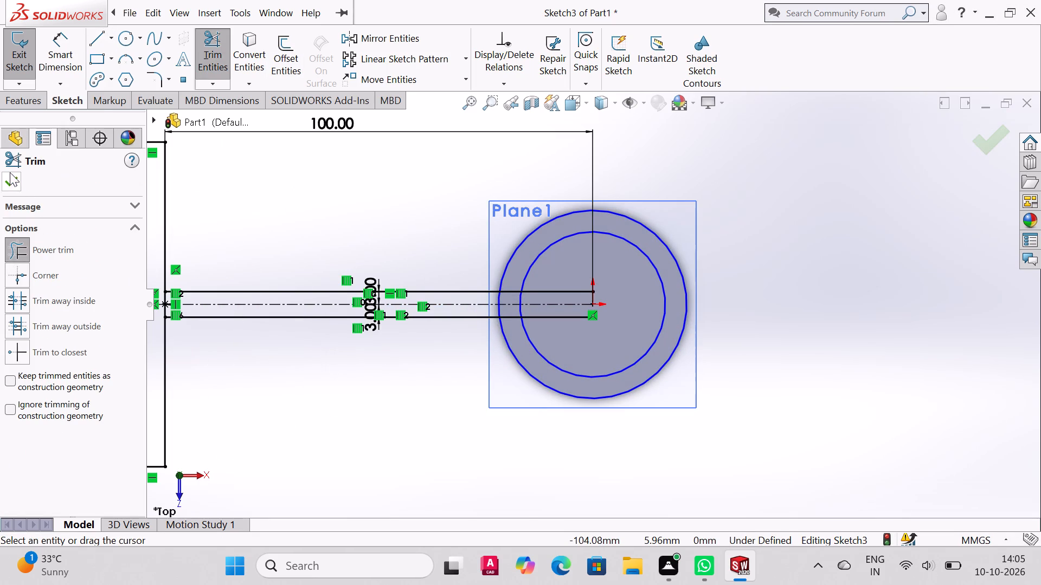
click(489, 102)
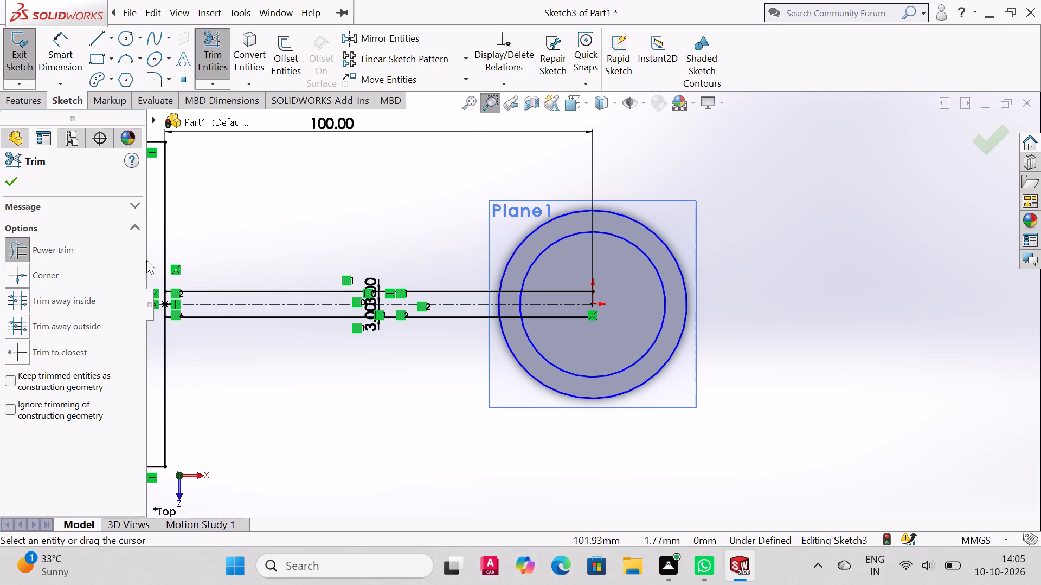
drag(170, 251, 210, 375)
drag(405, 139, 577, 324)
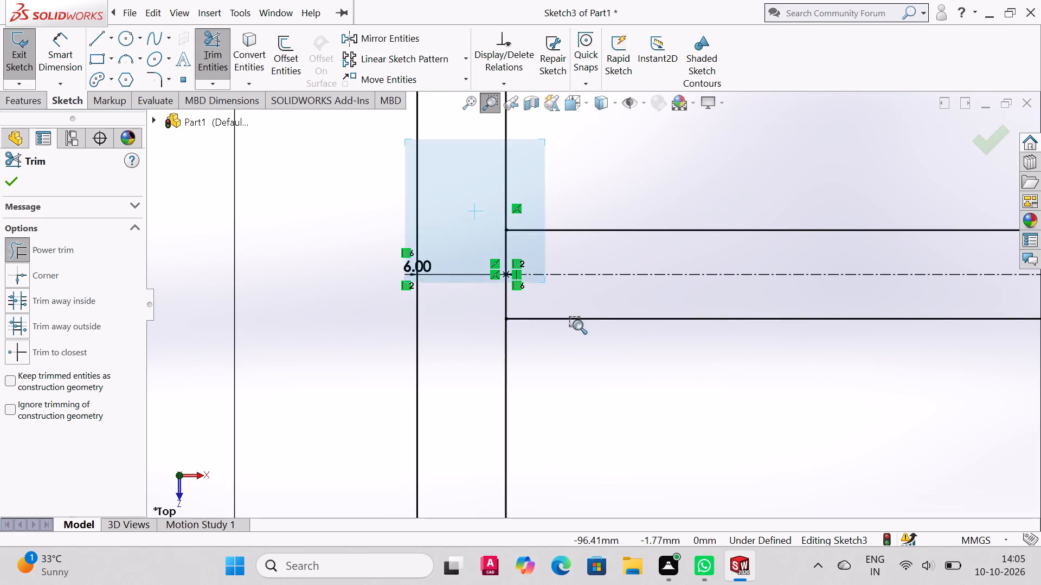
drag(577, 324, 579, 326)
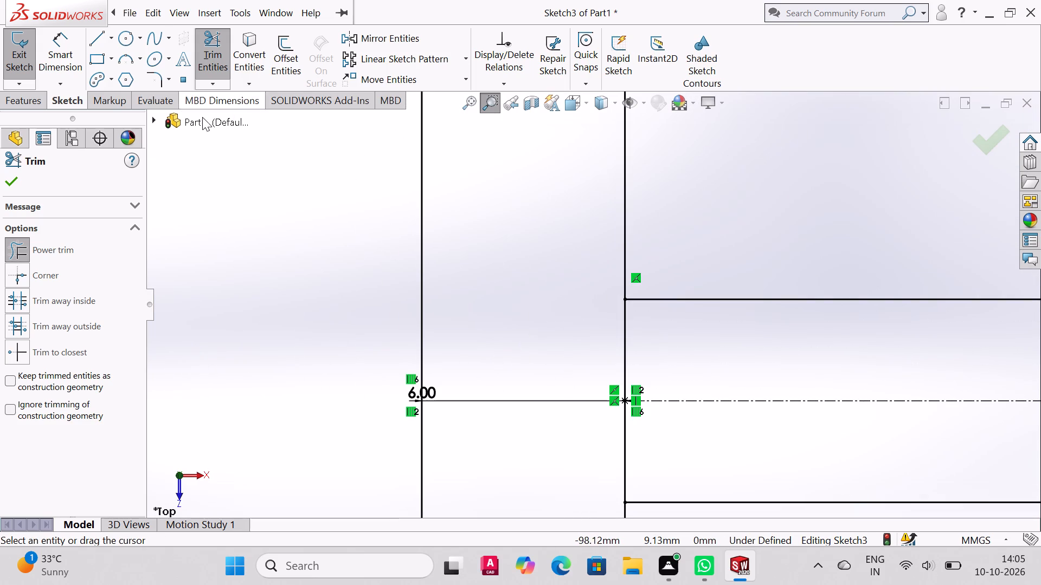
click(490, 105)
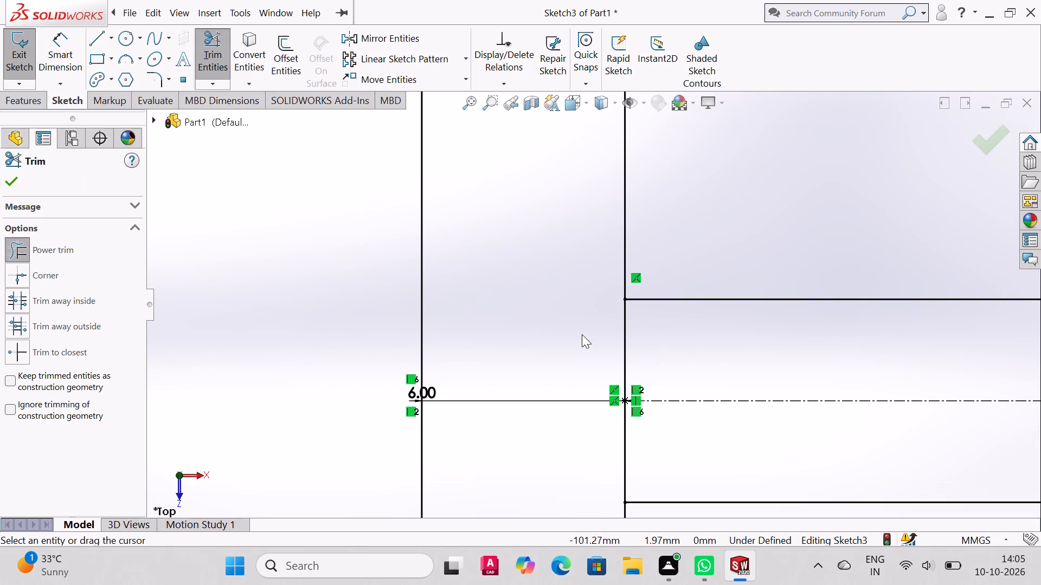
drag(594, 344, 709, 356)
drag(680, 453, 631, 457)
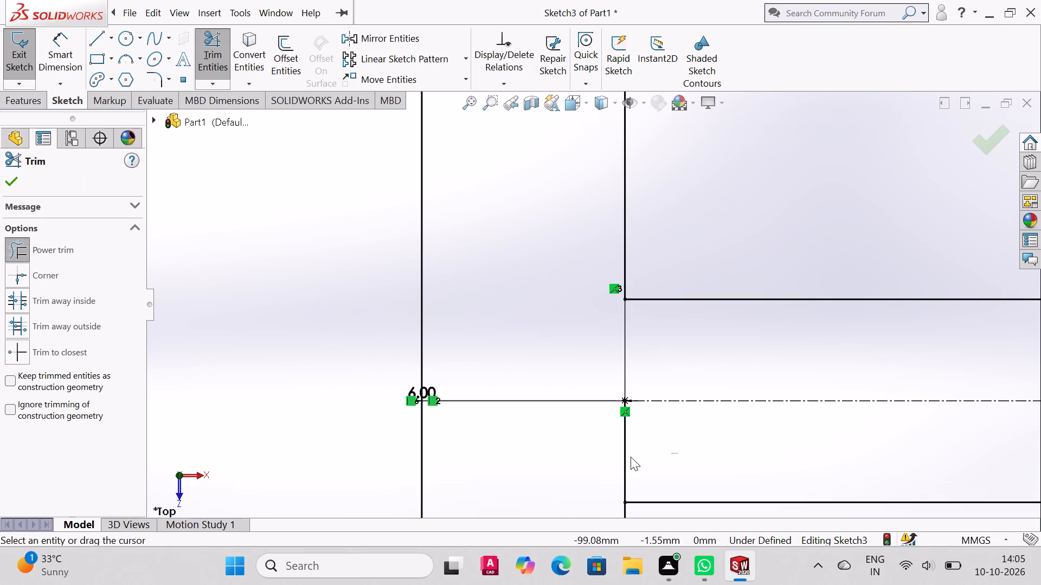
drag(631, 457, 598, 464)
drag(676, 353, 583, 369)
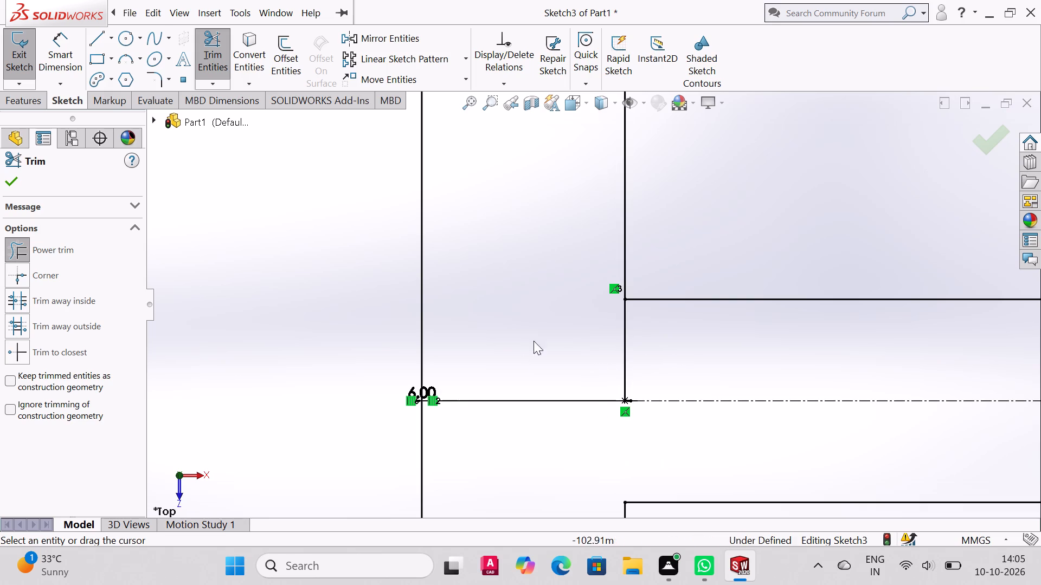
drag(570, 339, 680, 350)
scroll(133, 345, up, 2)
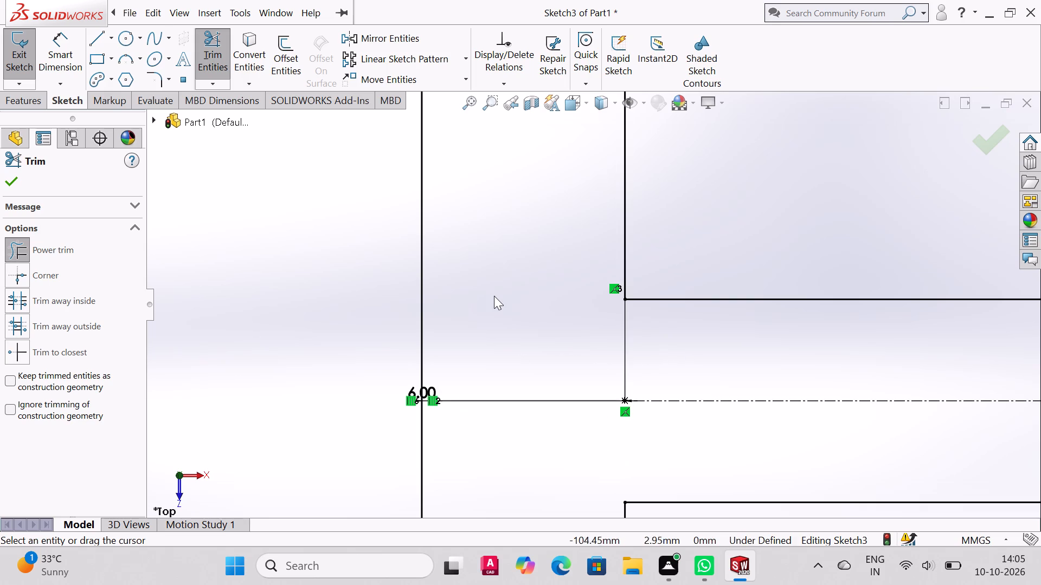
key(Escape)
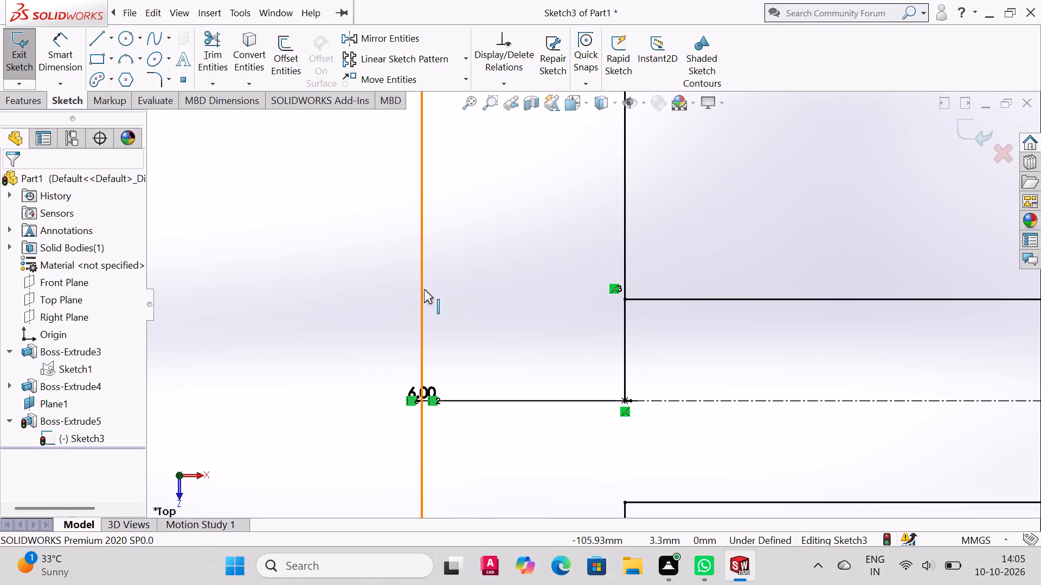
Try to exit the sketch, and inspect it for Boss Extrude problems with Check Sketch for Feature and Repair Sketch.
scroll(424, 289, up, 7)
scroll(477, 325, up, 2)
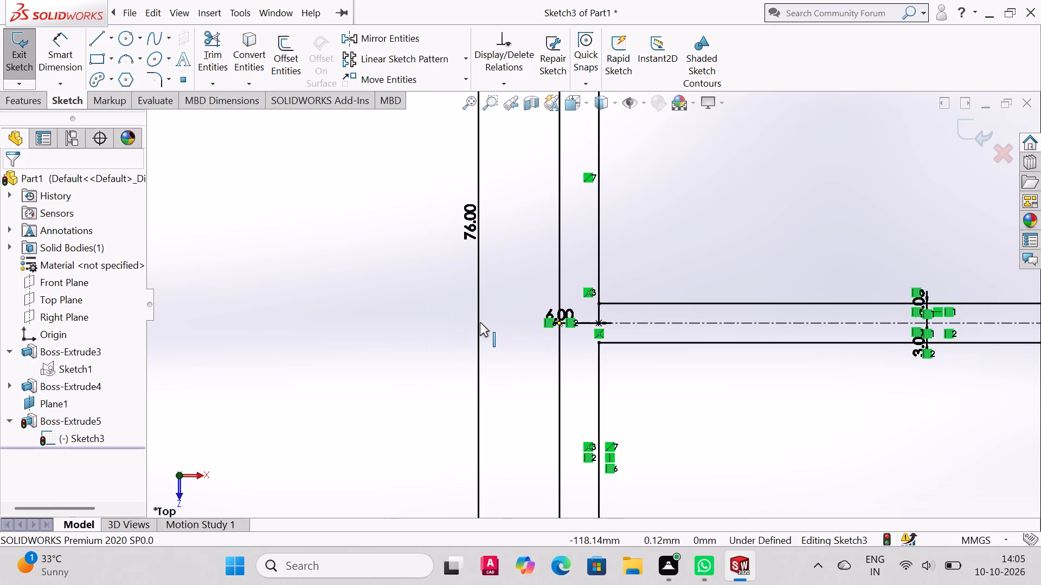
key(ctrl+7)
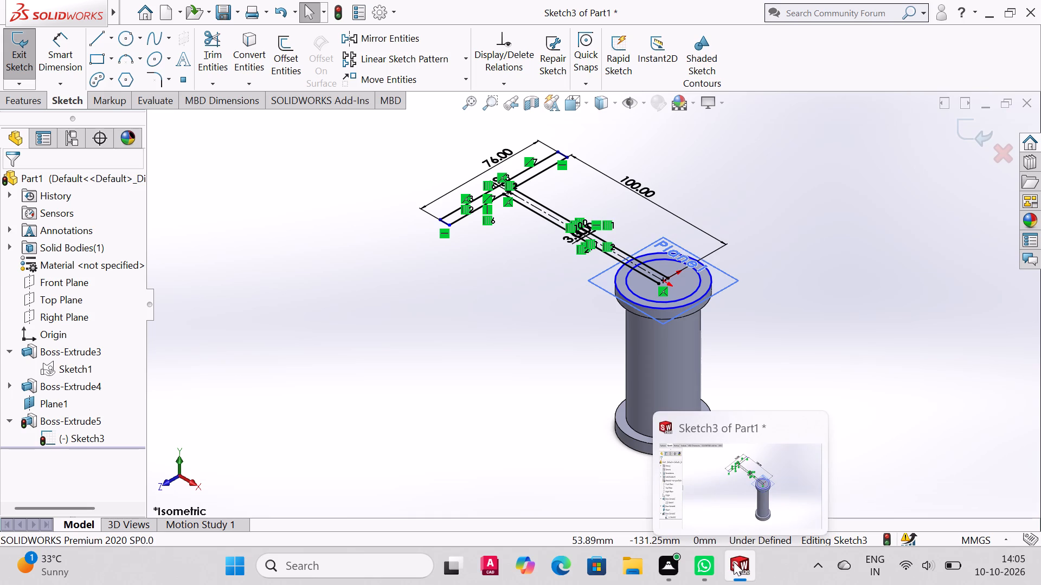
click(23, 101)
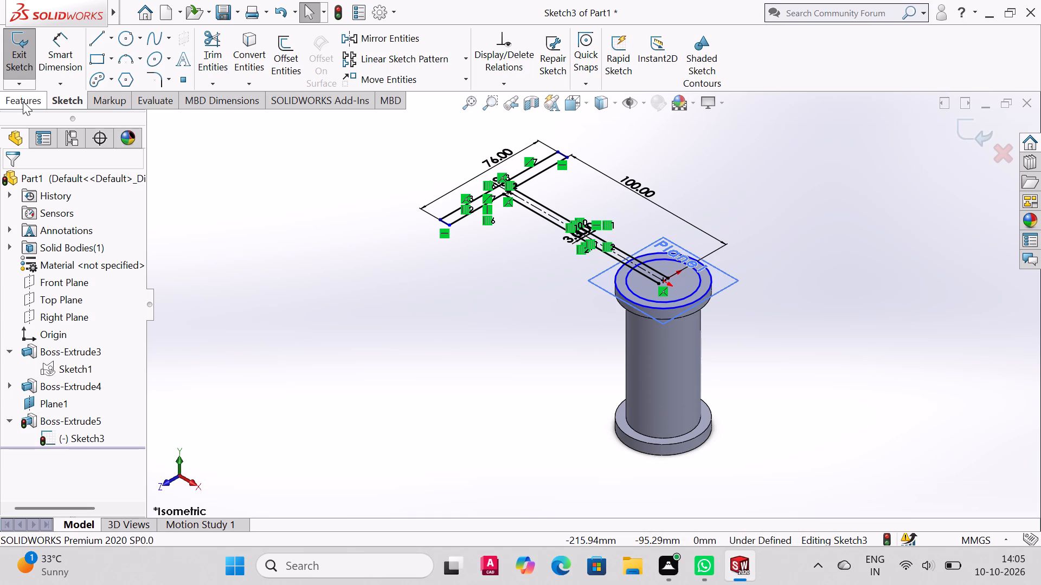
click(67, 107)
click(13, 59)
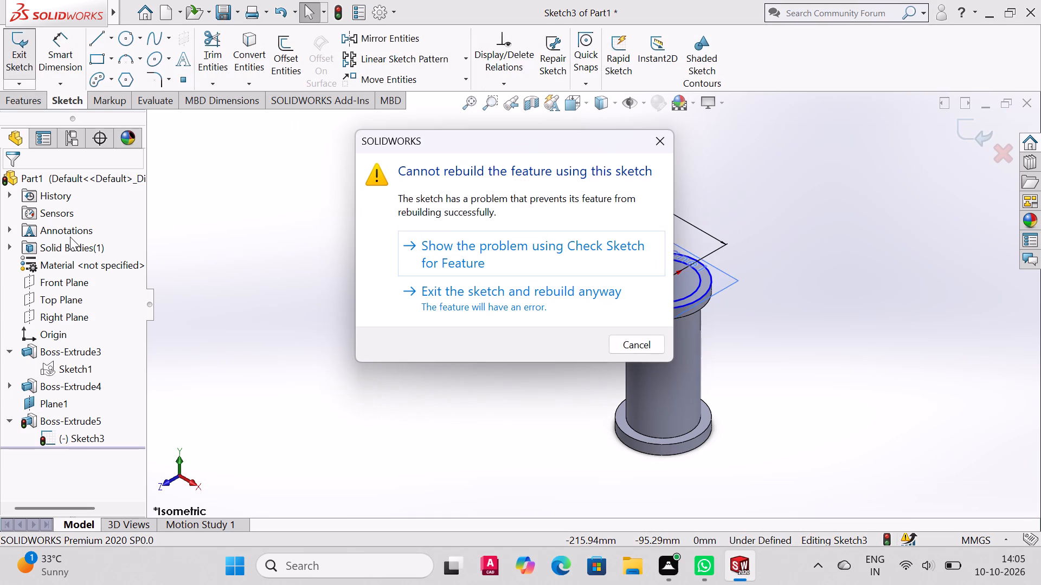
click(492, 257)
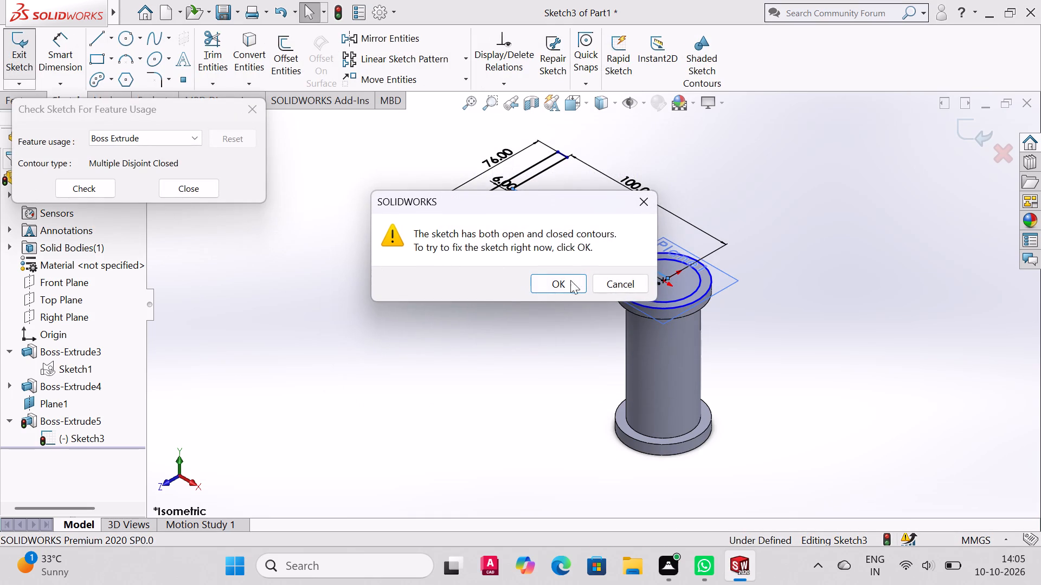
click(564, 285)
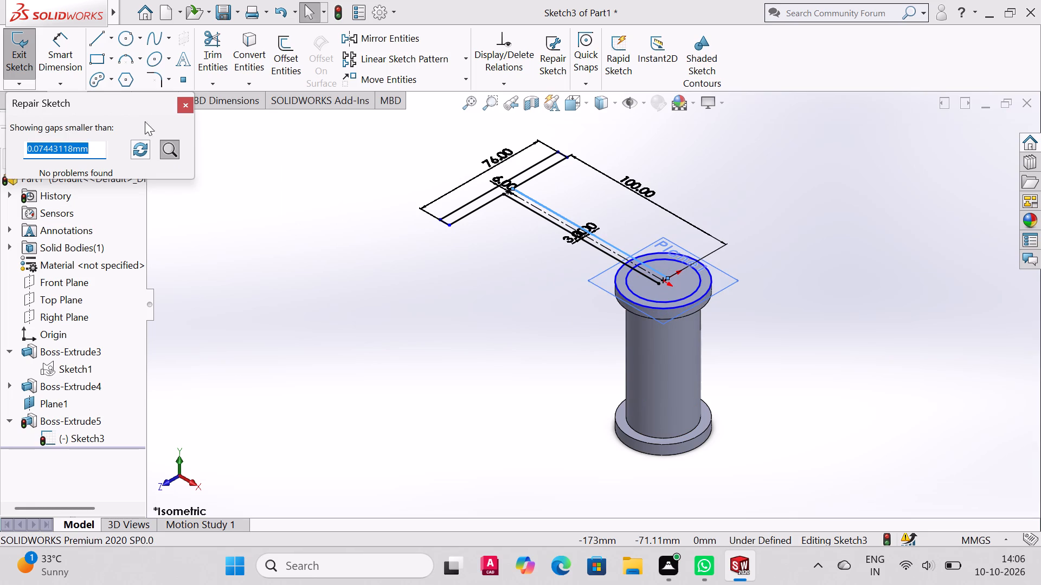
click(184, 112)
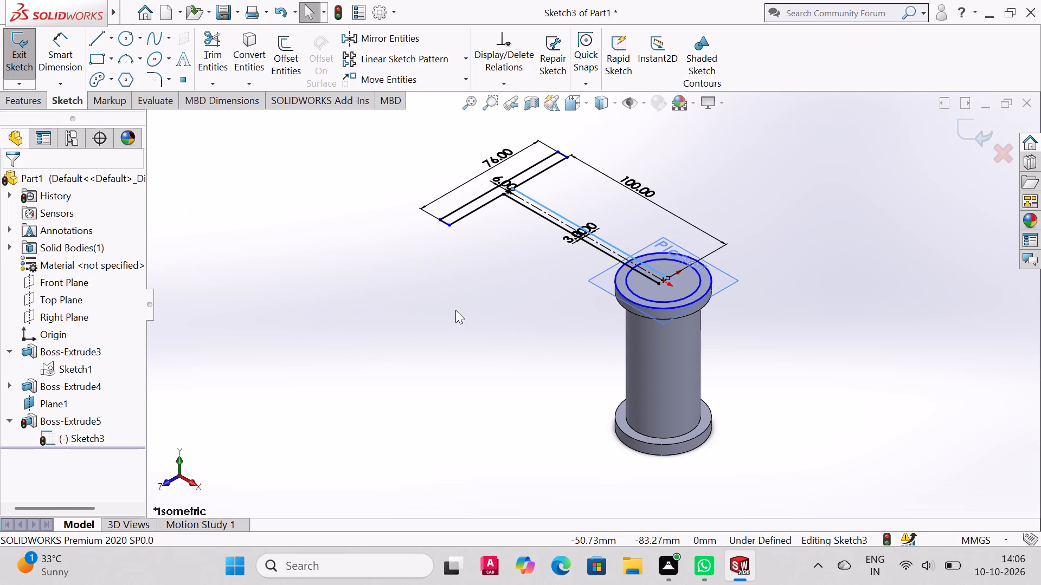
Power-trim the arm's two long edges inside the flange circles back to the outer circle.
key(ctrl+7)
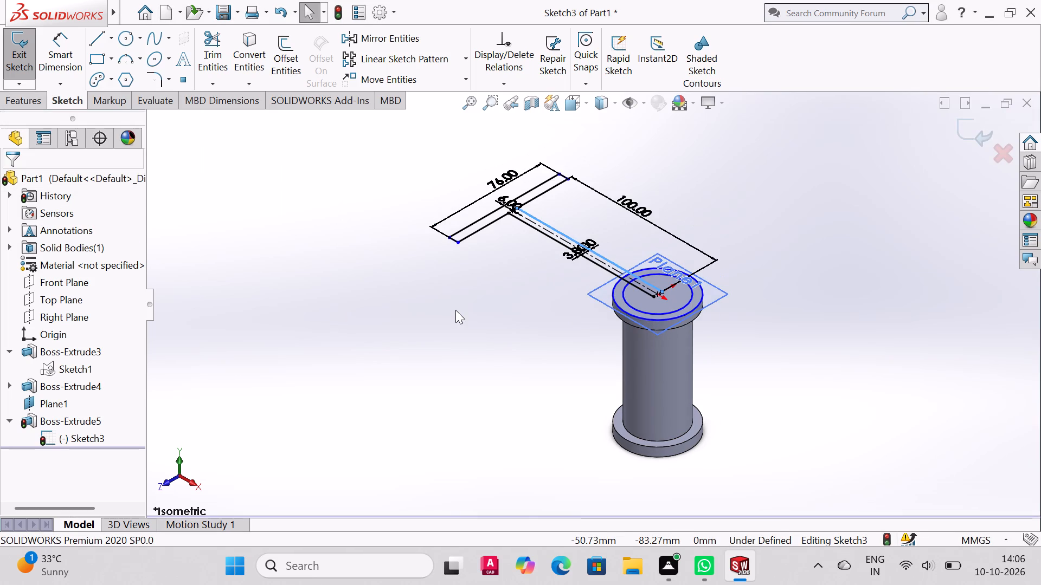
key(ctrl+5)
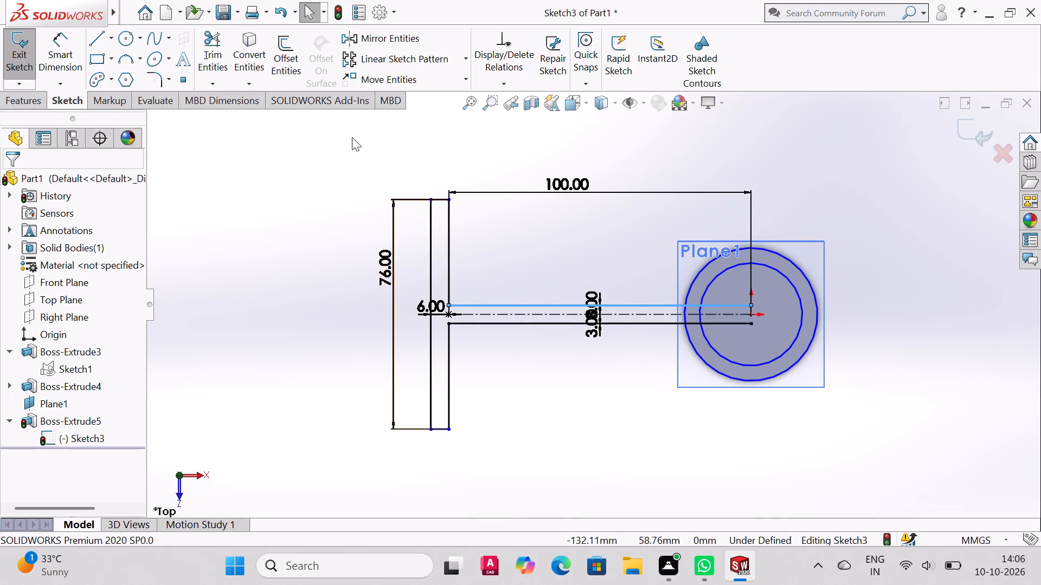
click(202, 37)
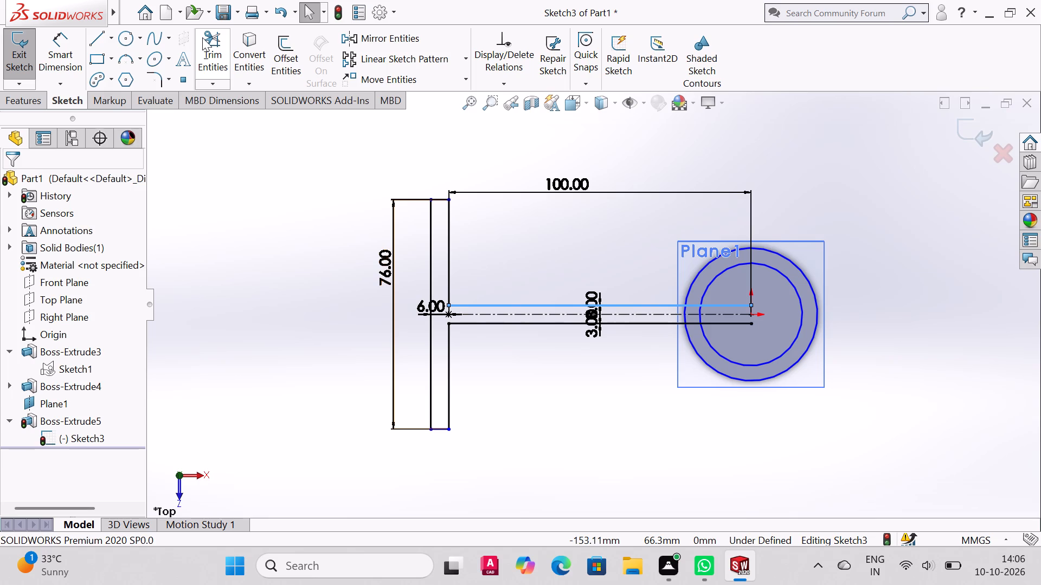
scroll(701, 294, up, 4)
scroll(704, 296, down, 5)
scroll(743, 336, down, 4)
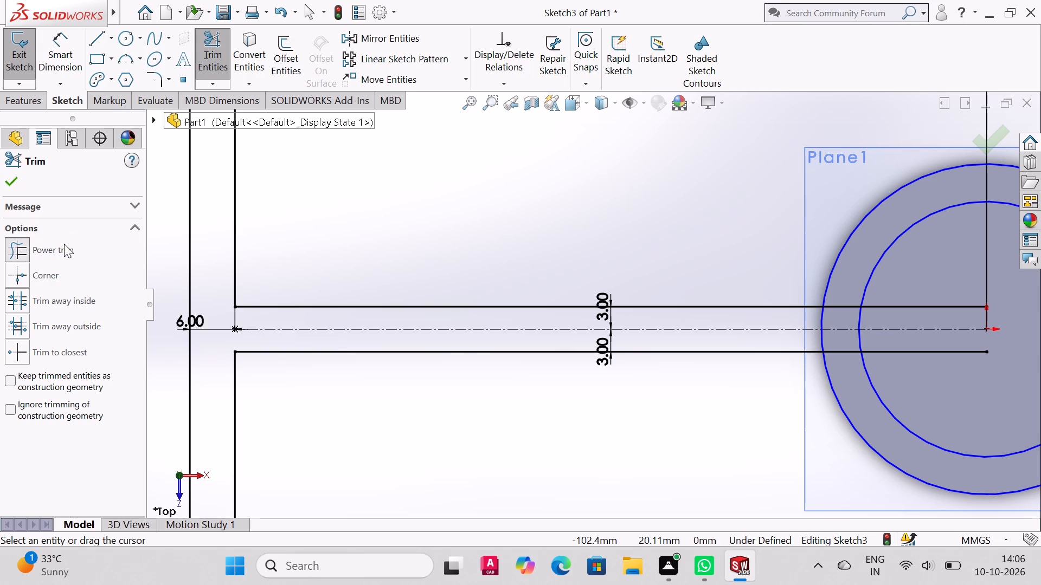
click(534, 226)
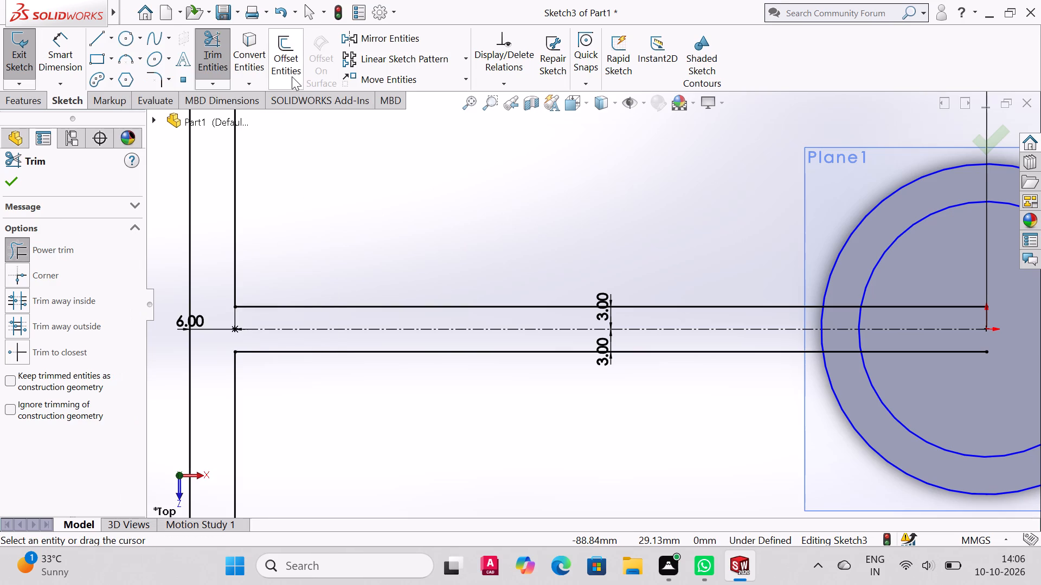
drag(930, 272, 929, 305)
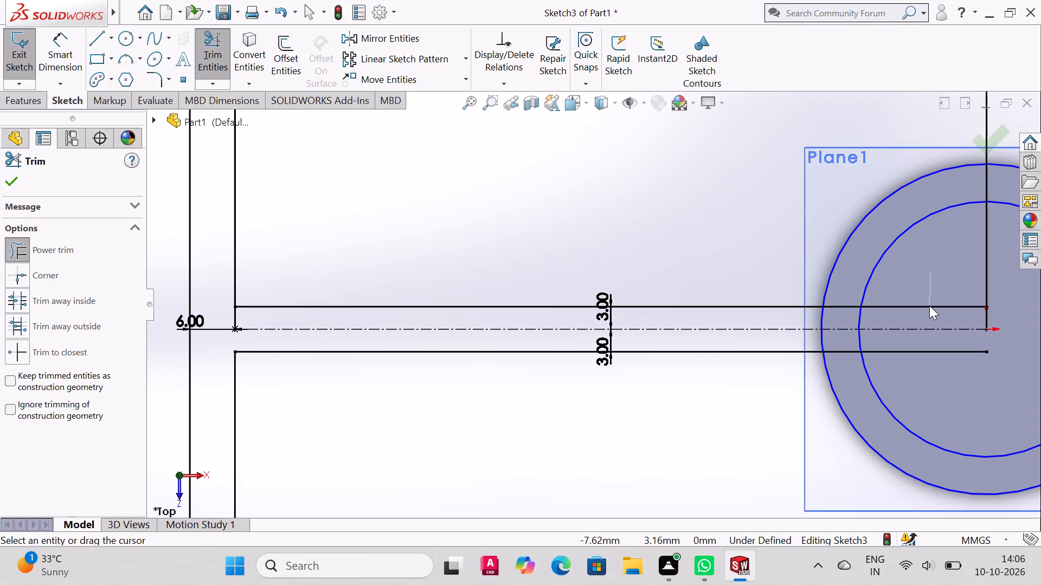
drag(929, 305, 929, 313)
drag(914, 339, 914, 356)
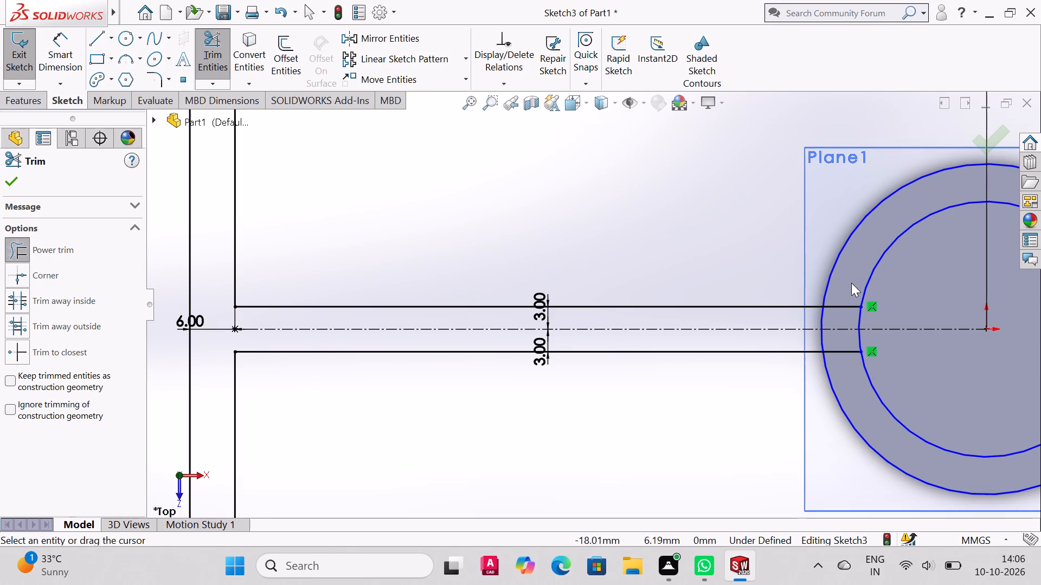
drag(845, 290, 845, 309)
drag(845, 338, 845, 352)
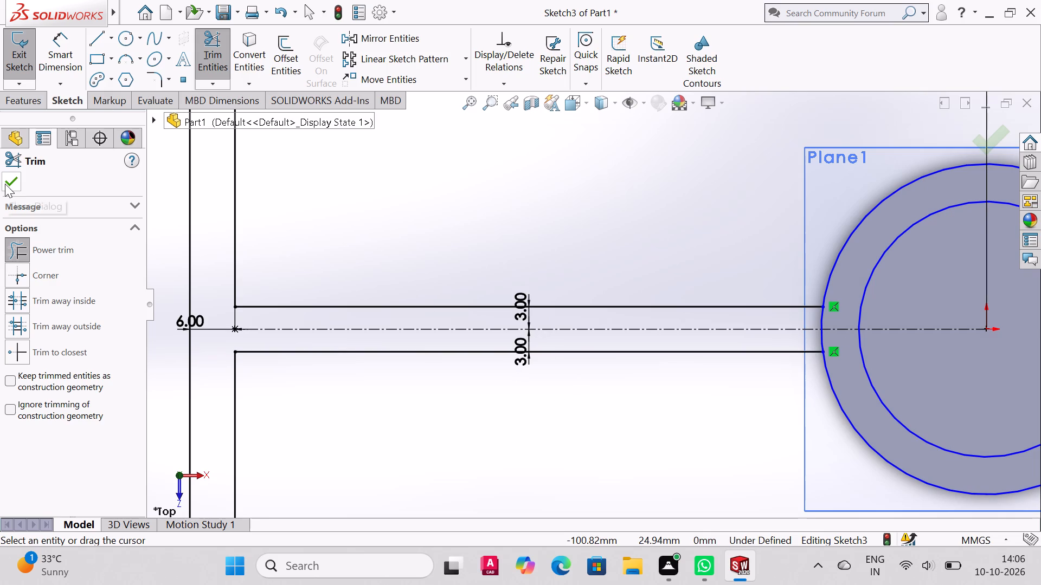
click(5, 184)
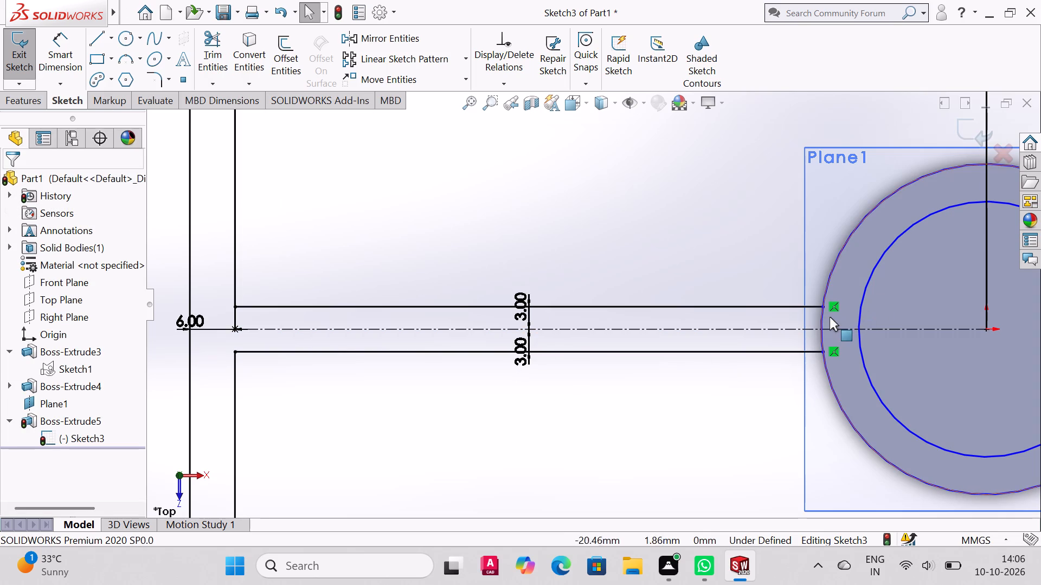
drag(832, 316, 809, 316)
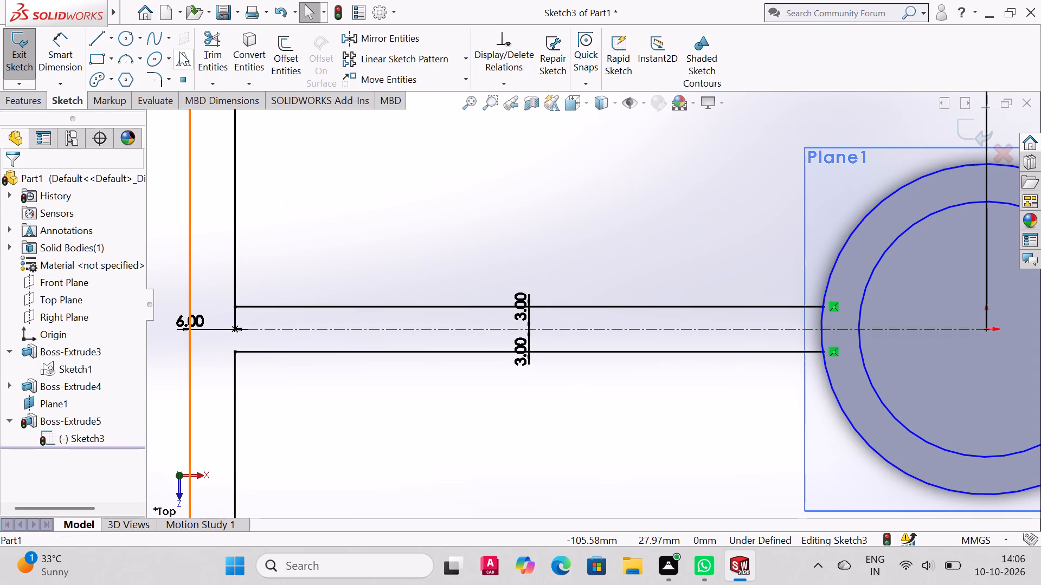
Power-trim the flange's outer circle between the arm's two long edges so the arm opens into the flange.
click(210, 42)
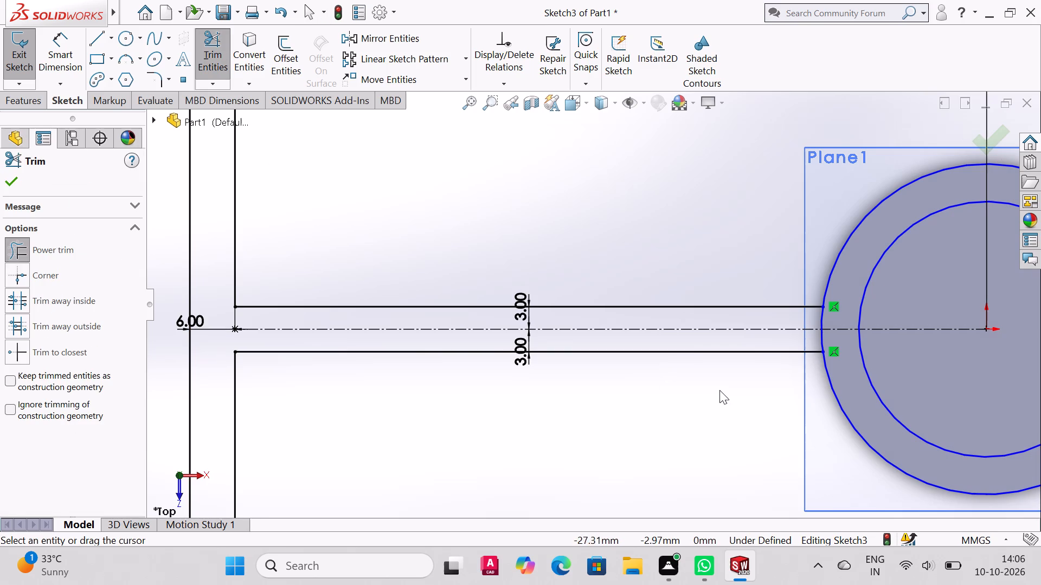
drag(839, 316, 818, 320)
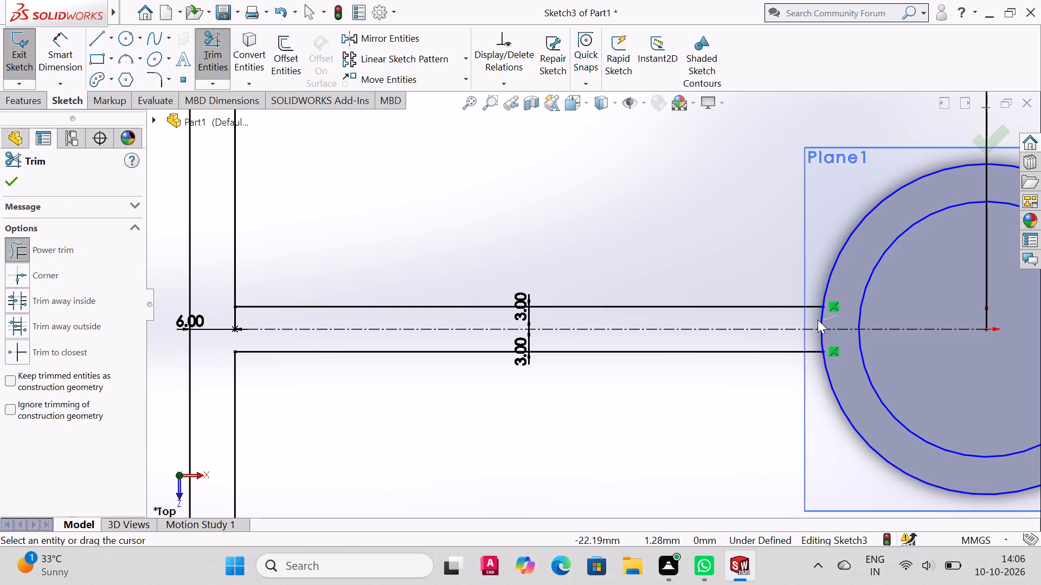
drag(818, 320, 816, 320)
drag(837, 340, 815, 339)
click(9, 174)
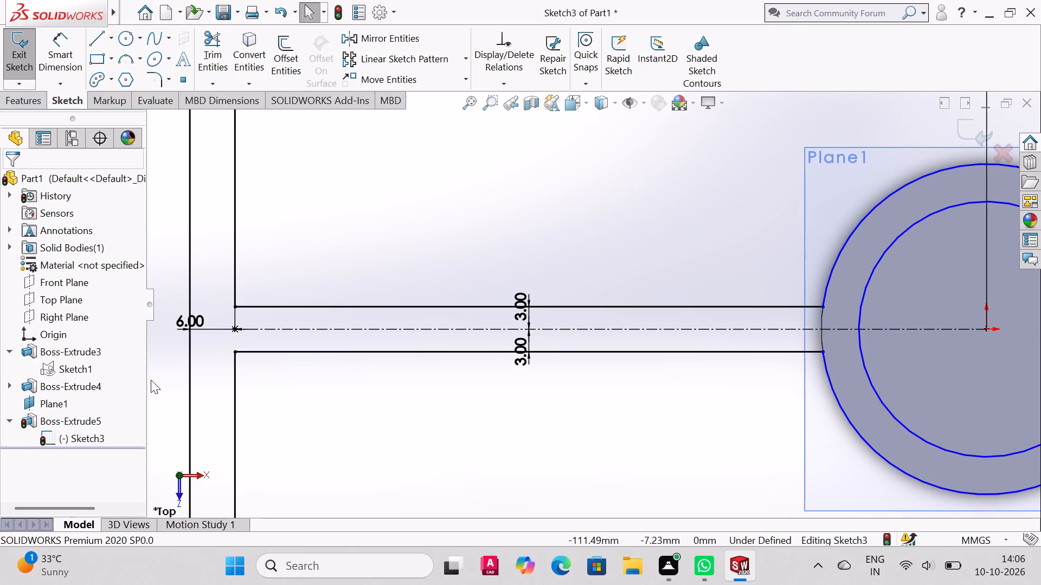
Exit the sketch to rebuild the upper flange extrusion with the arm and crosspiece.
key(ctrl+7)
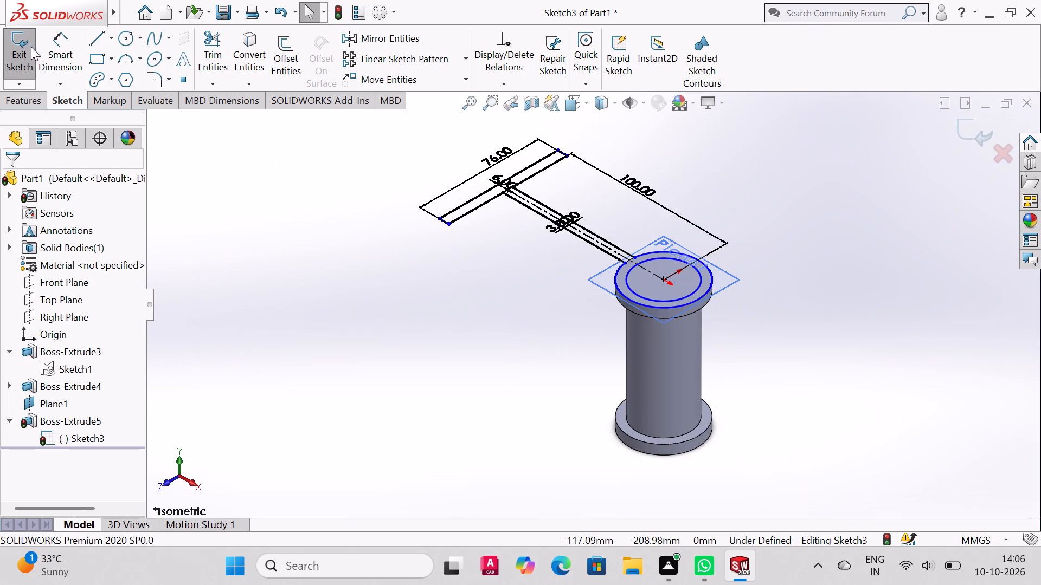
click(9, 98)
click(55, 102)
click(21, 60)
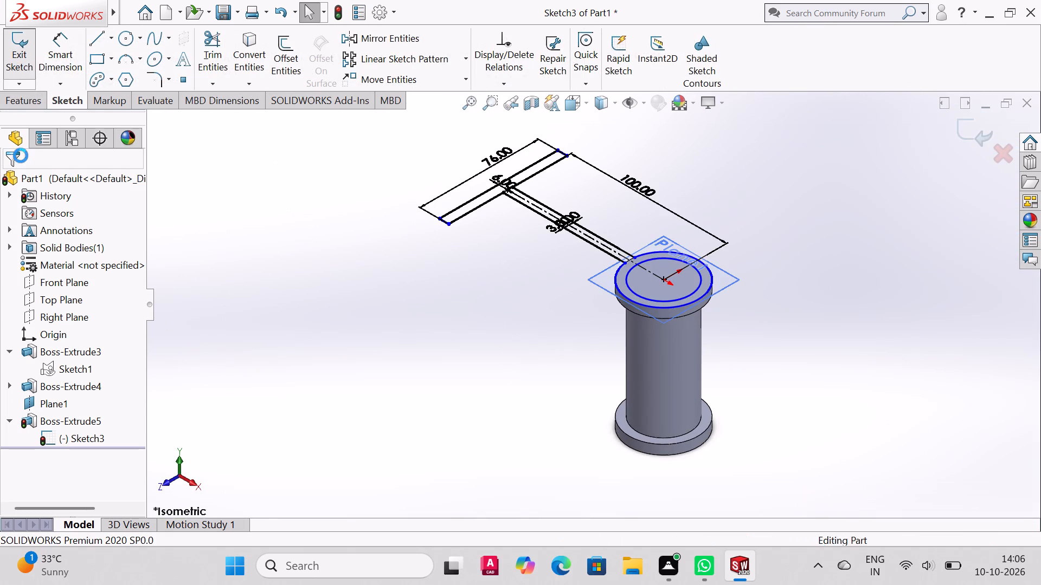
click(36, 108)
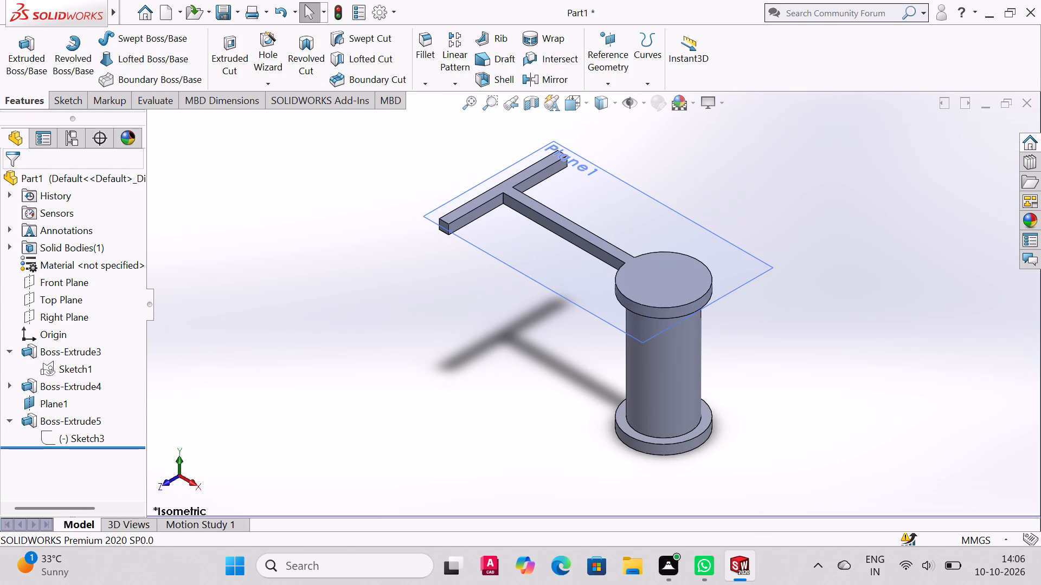
Open the upper flange and arm extrusion for review, examine its settings and preview, and leave it unchanged.
click(34, 58)
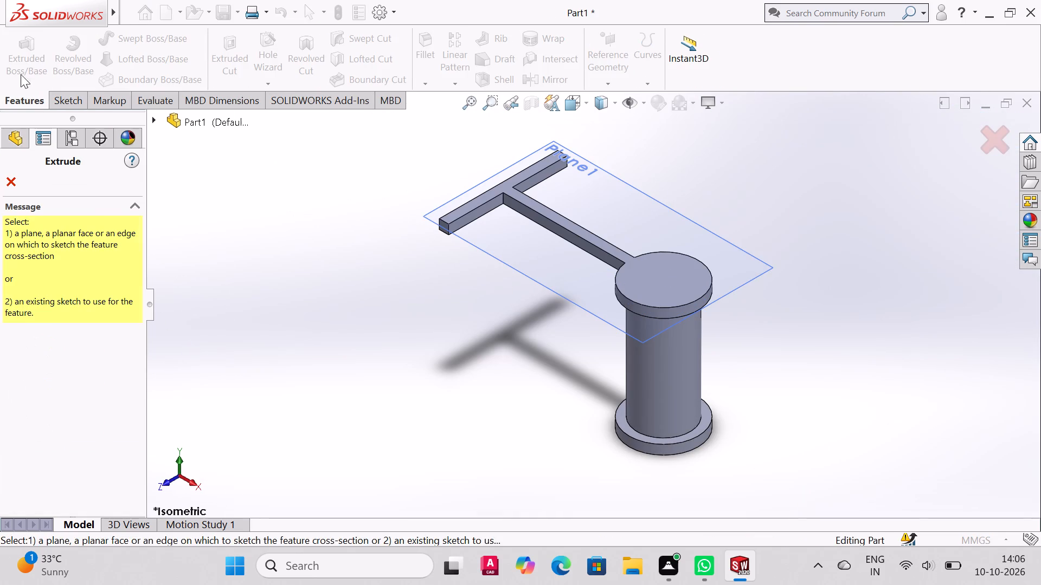
click(8, 183)
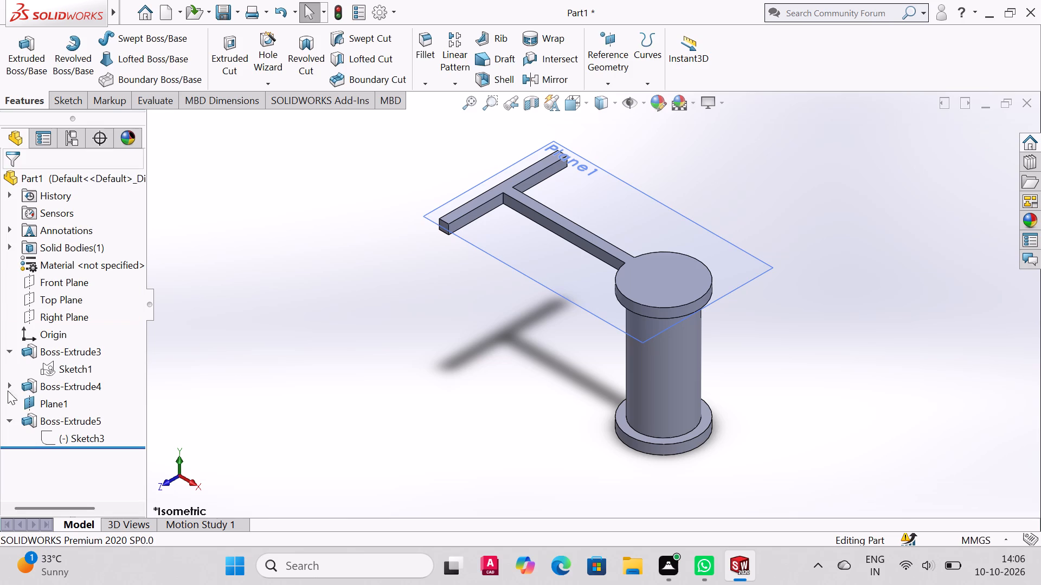
click(55, 439)
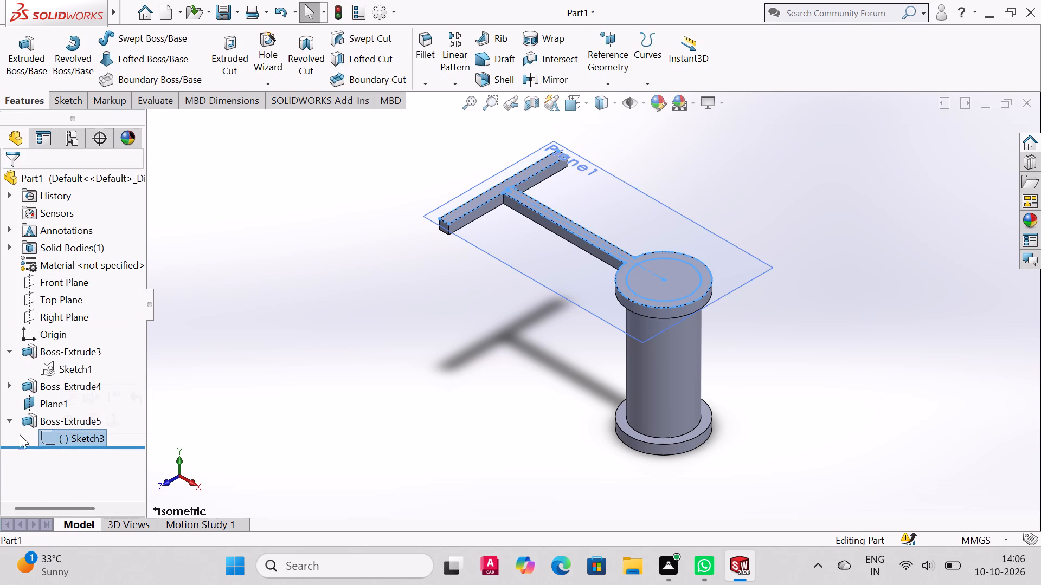
click(29, 422)
click(43, 379)
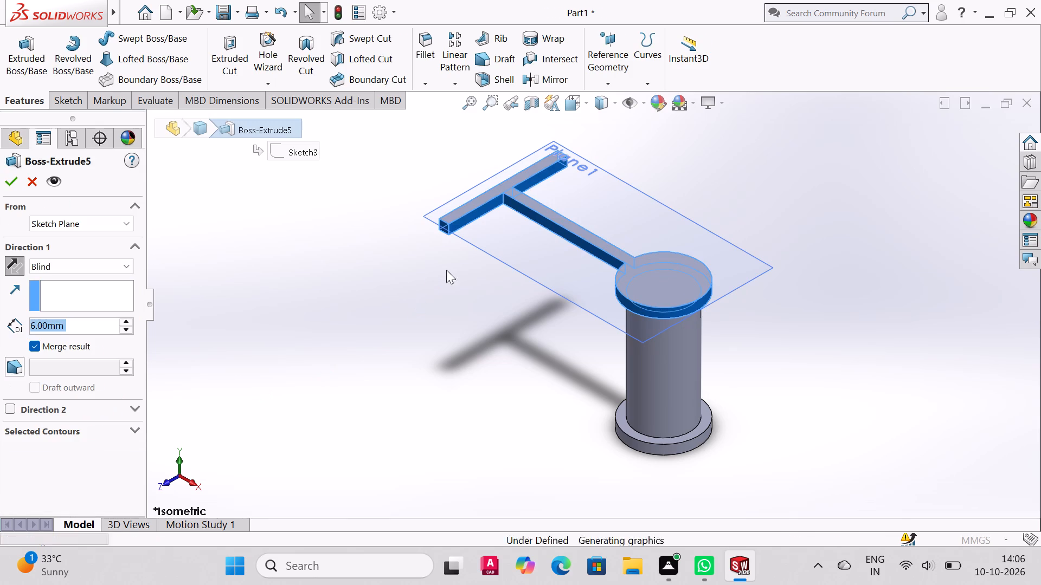
middle_drag(601, 270, 609, 271)
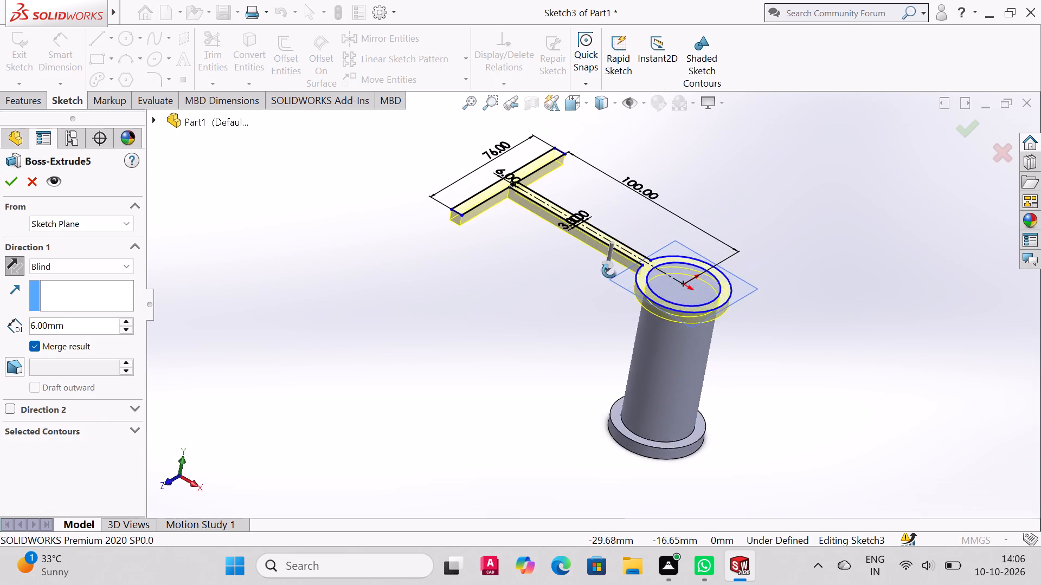
middle_drag(609, 271, 601, 290)
scroll(601, 290, up, 1)
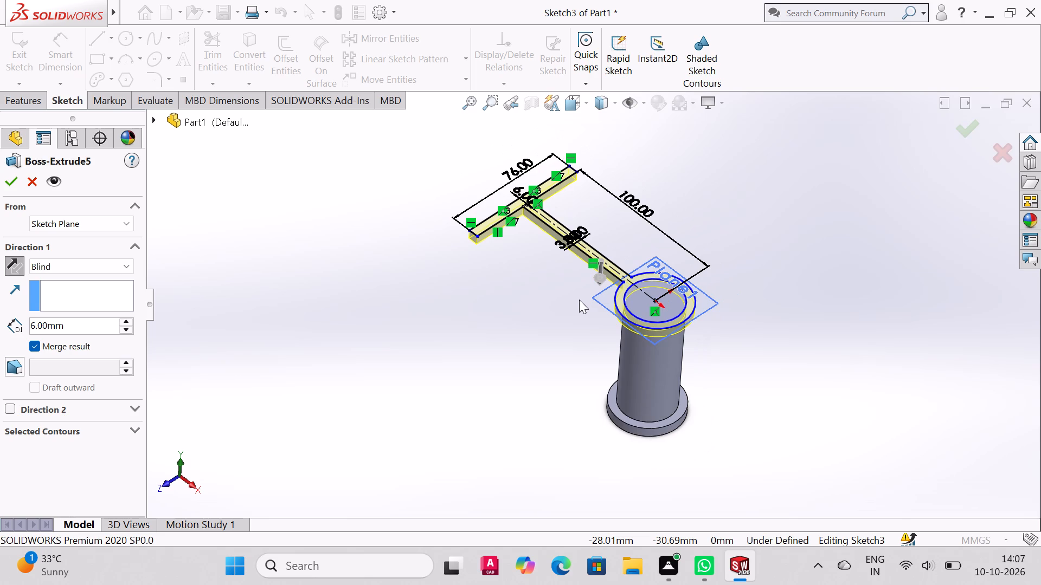
key(ctrl+z)
key(Escape)
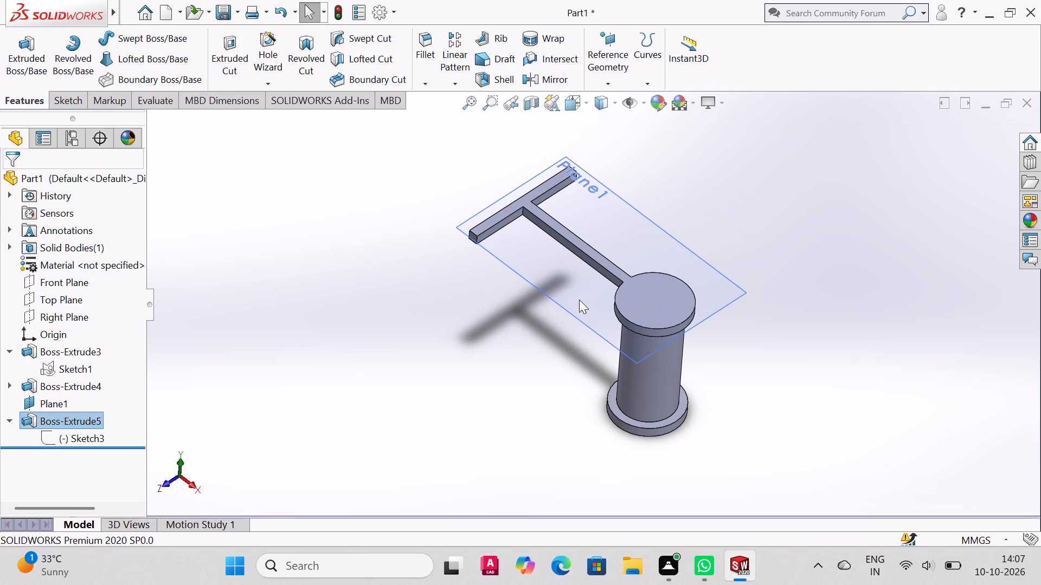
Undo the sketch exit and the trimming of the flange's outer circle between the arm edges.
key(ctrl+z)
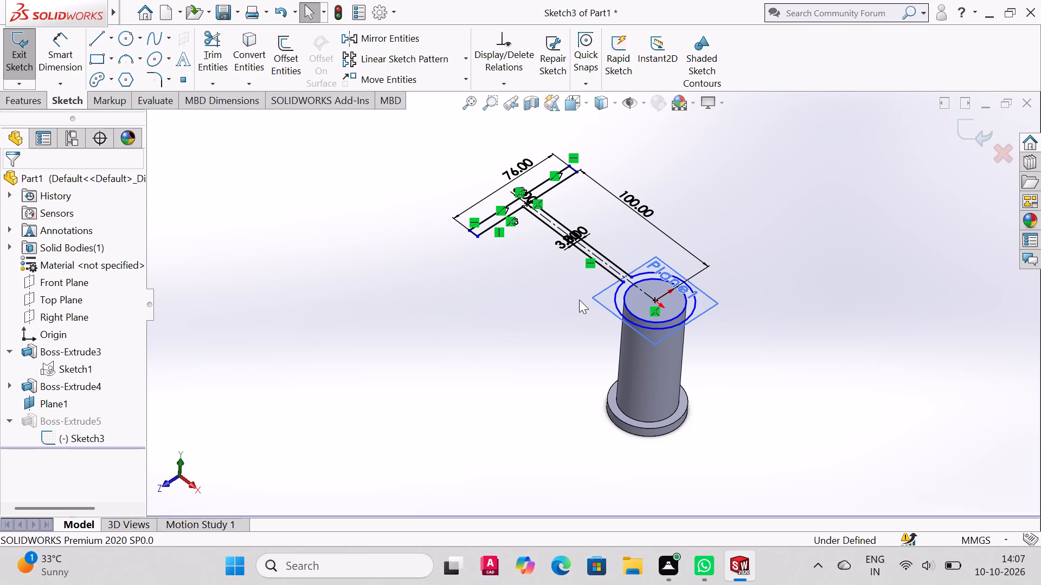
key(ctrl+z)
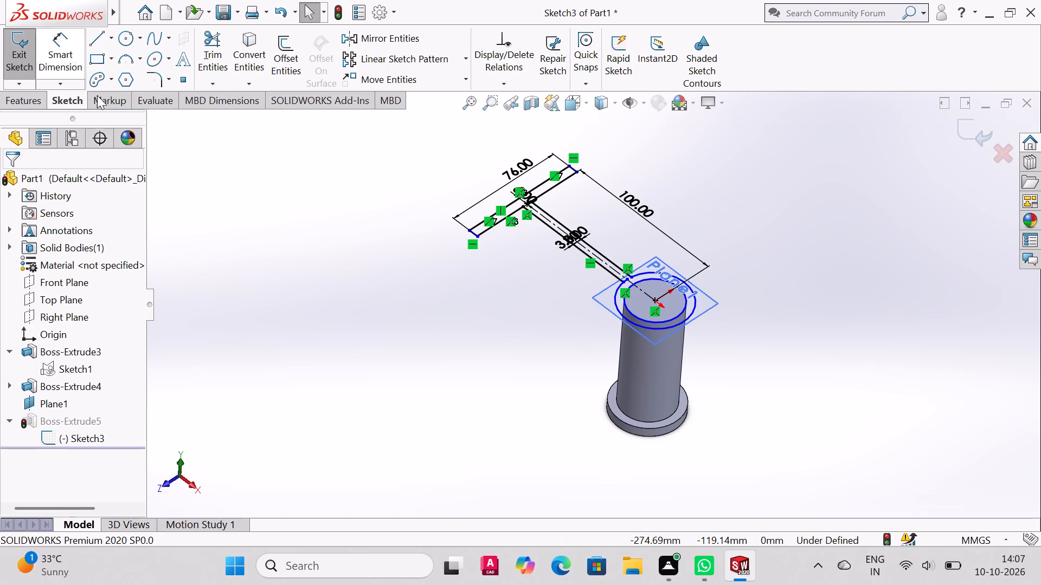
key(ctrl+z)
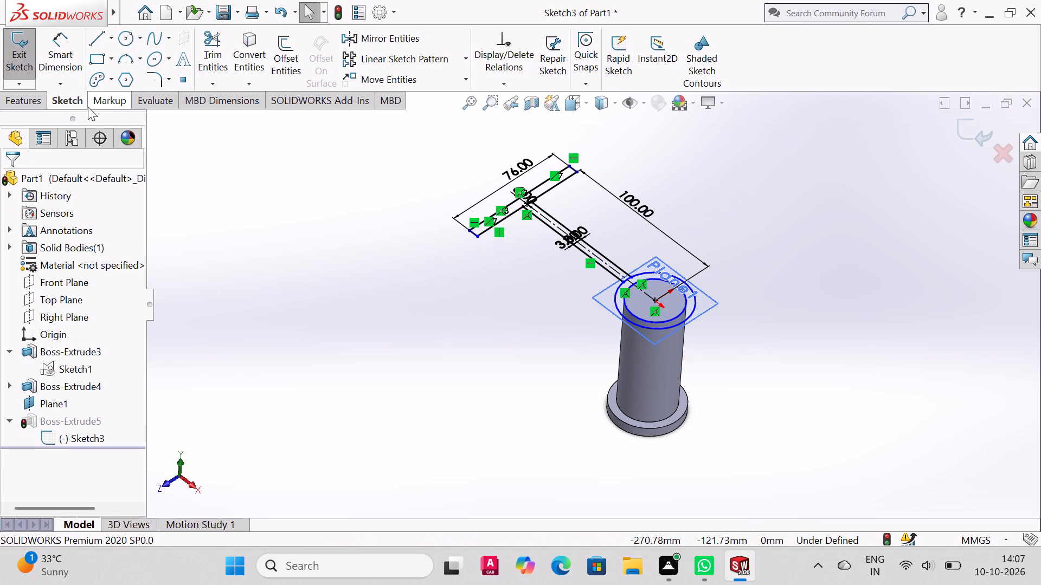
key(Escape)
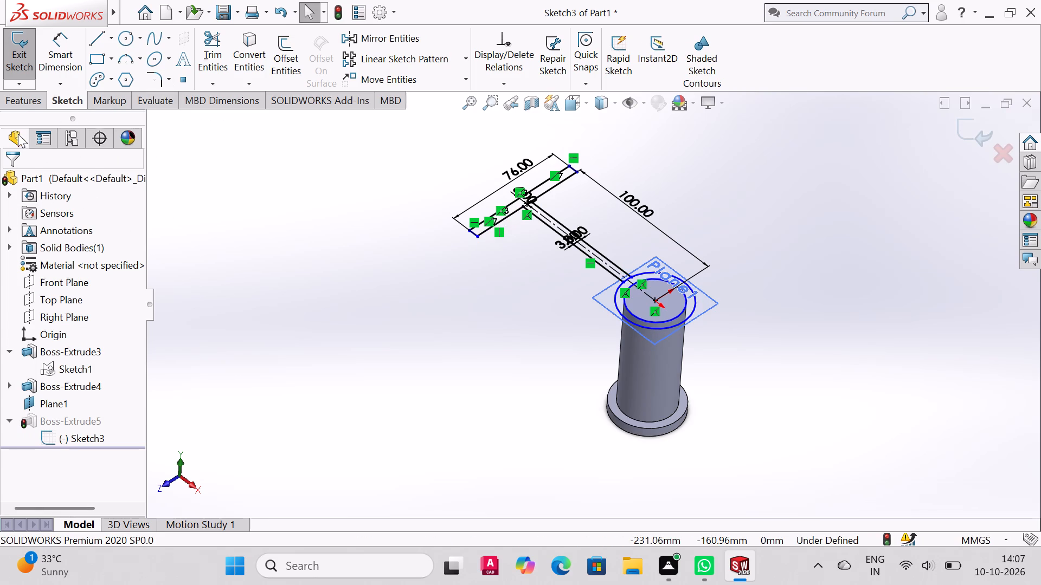
Try to exit the sketch, and inspect it for Boss Extrude problems with Check Sketch for Feature and Repair Sketch.
click(22, 99)
click(59, 109)
click(61, 99)
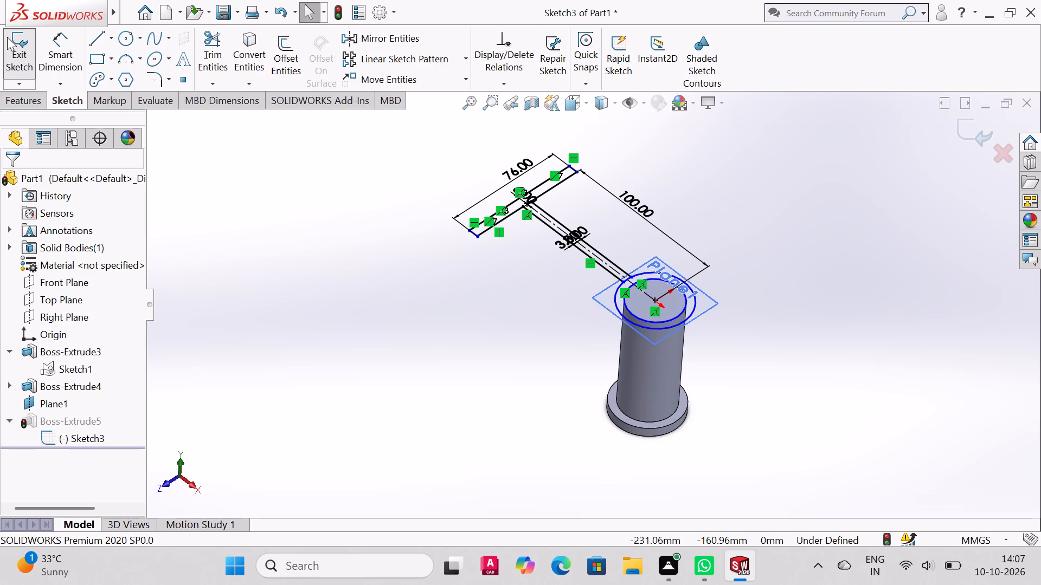
click(7, 36)
click(606, 256)
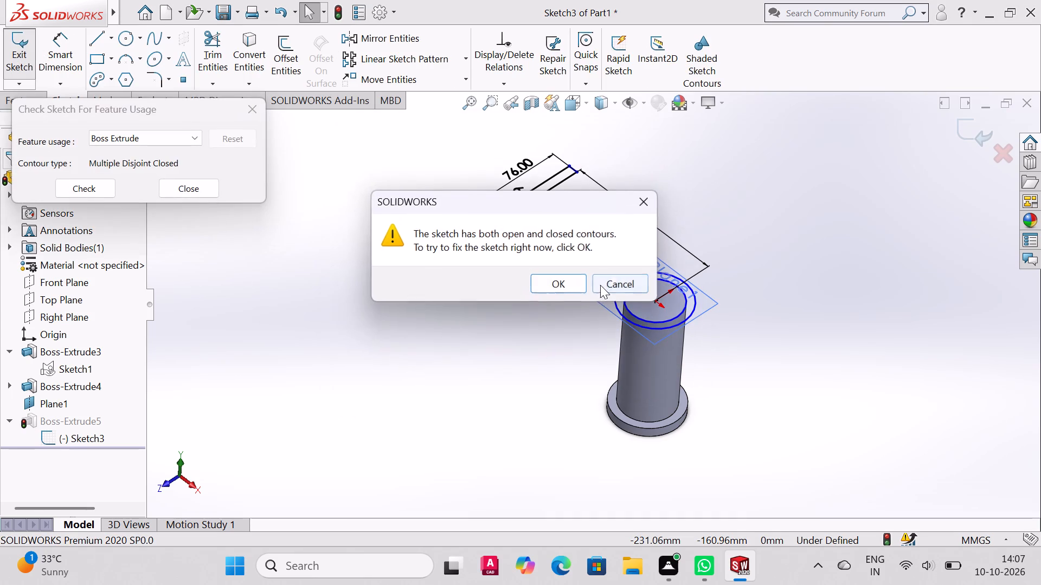
click(539, 277)
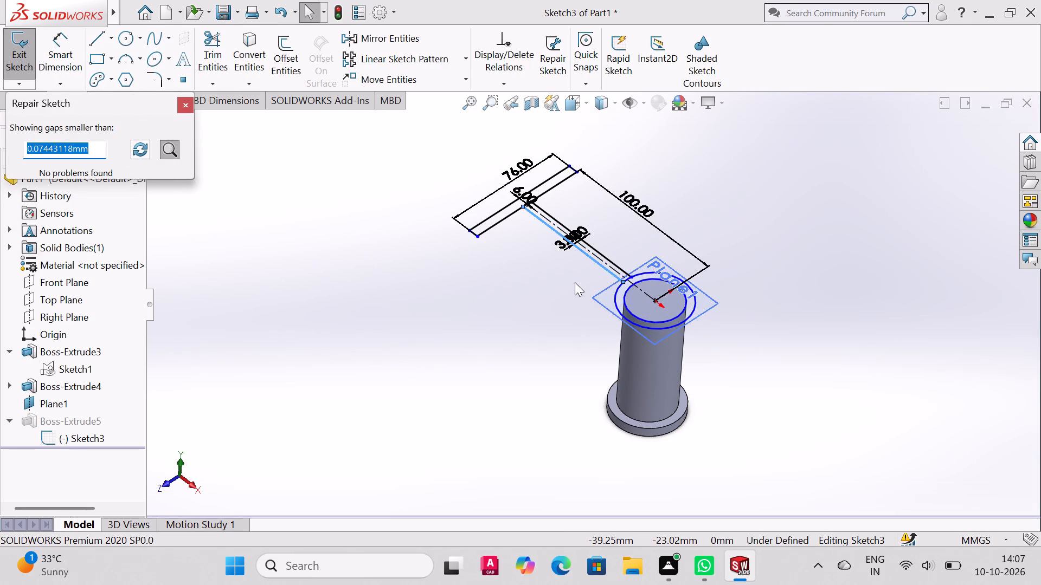
key(Escape)
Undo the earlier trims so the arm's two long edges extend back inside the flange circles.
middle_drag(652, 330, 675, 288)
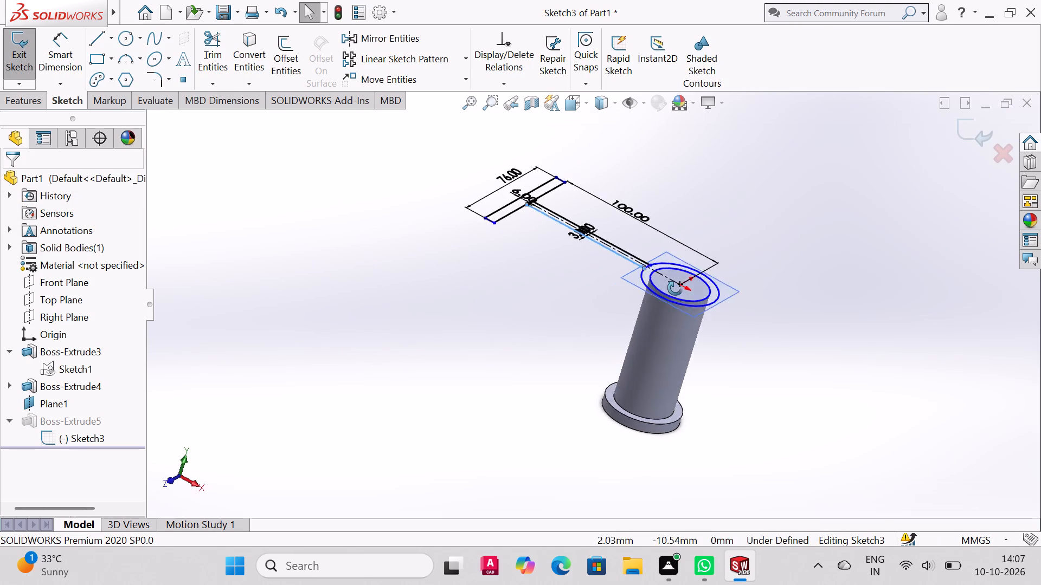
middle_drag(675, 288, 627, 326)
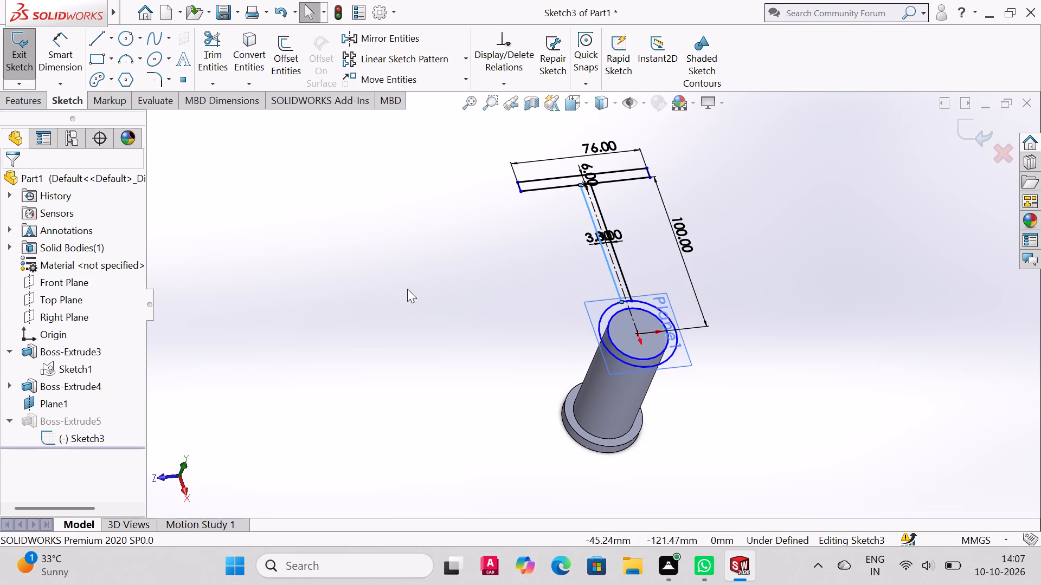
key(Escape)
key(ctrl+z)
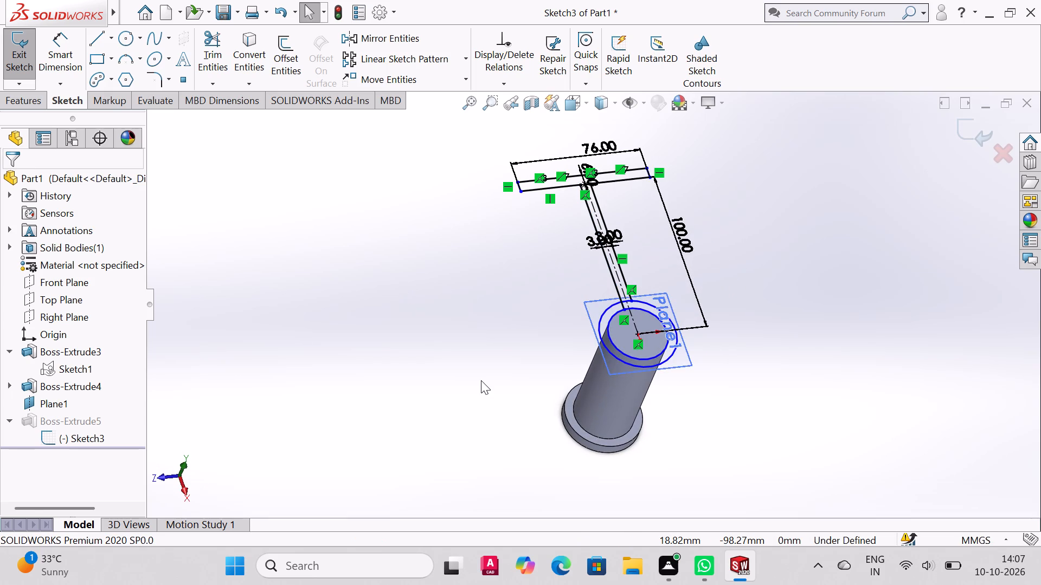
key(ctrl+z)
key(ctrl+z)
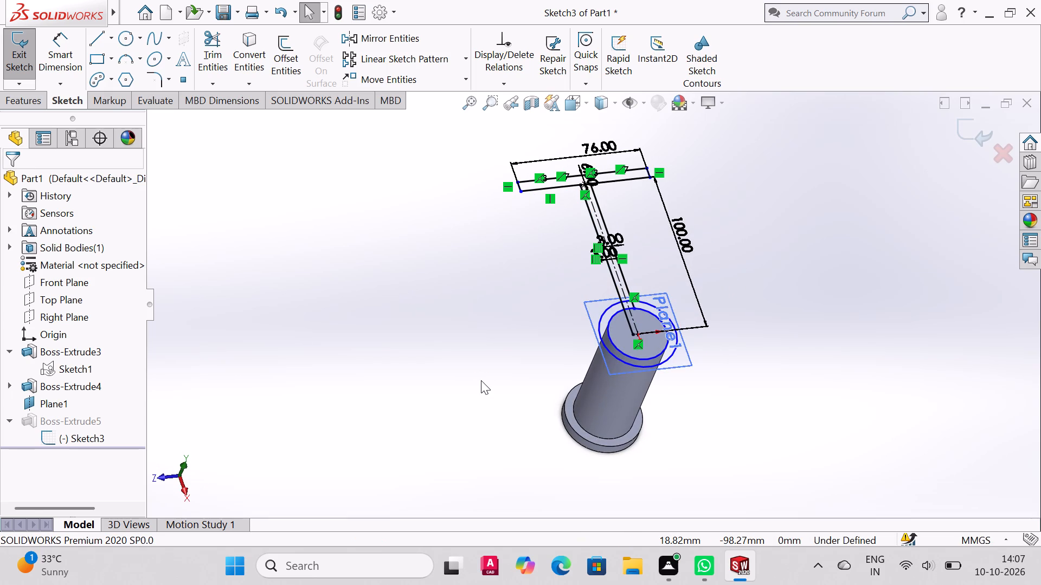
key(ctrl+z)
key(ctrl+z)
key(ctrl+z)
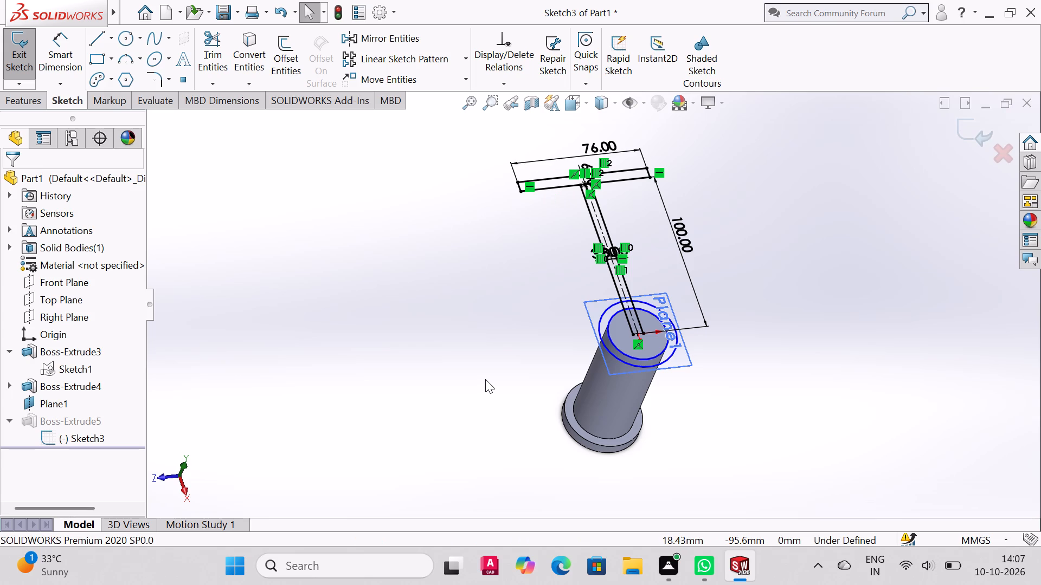
Power-trim both long edges of the arm inside the two flange circles back to the outer circle.
key(ctrl+5)
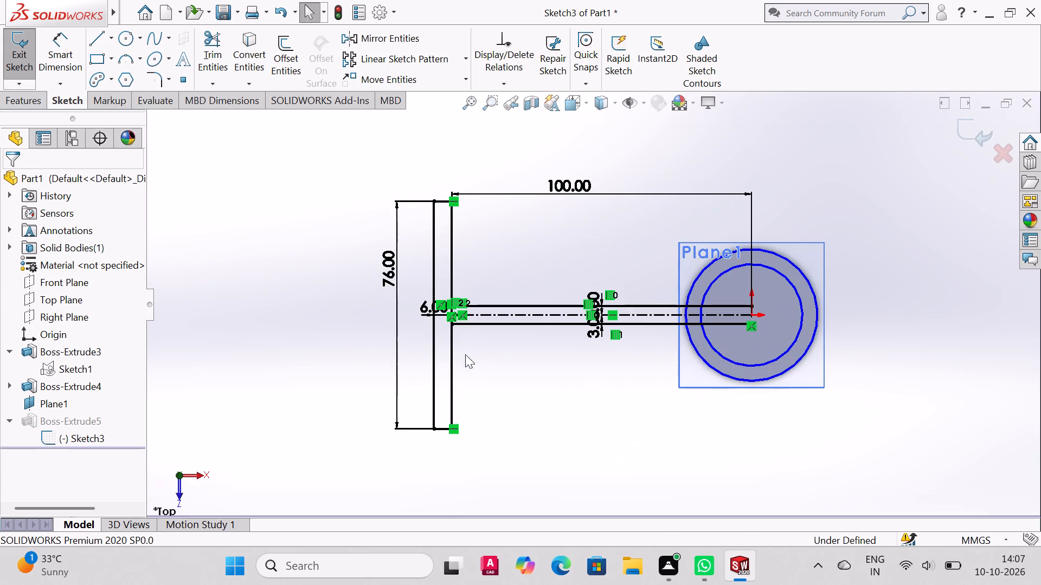
scroll(770, 308, up, 3)
scroll(770, 310, down, 5)
middle_drag(874, 341, 883, 231)
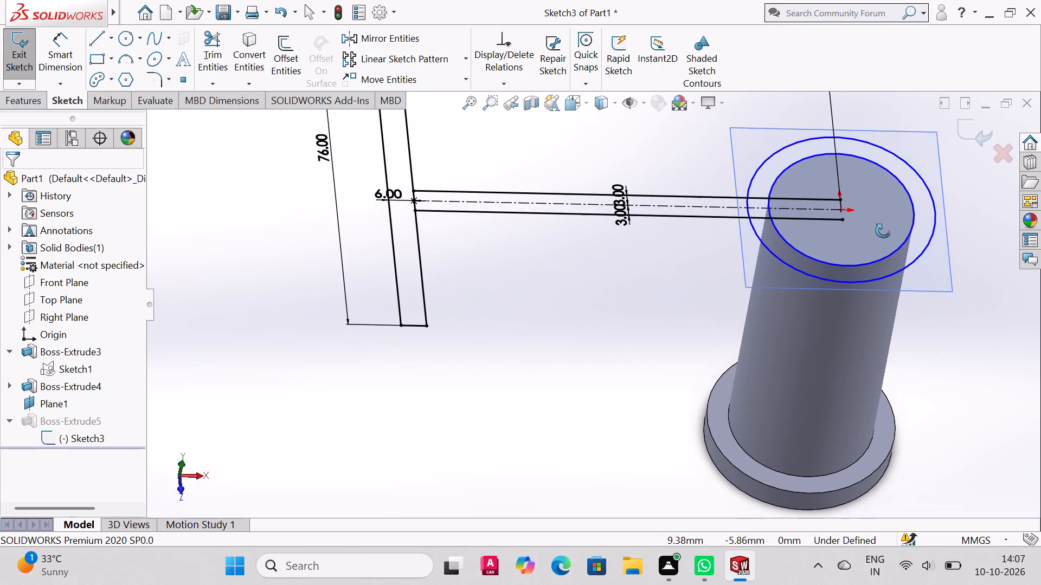
middle_drag(883, 231, 874, 304)
middle_click(874, 304)
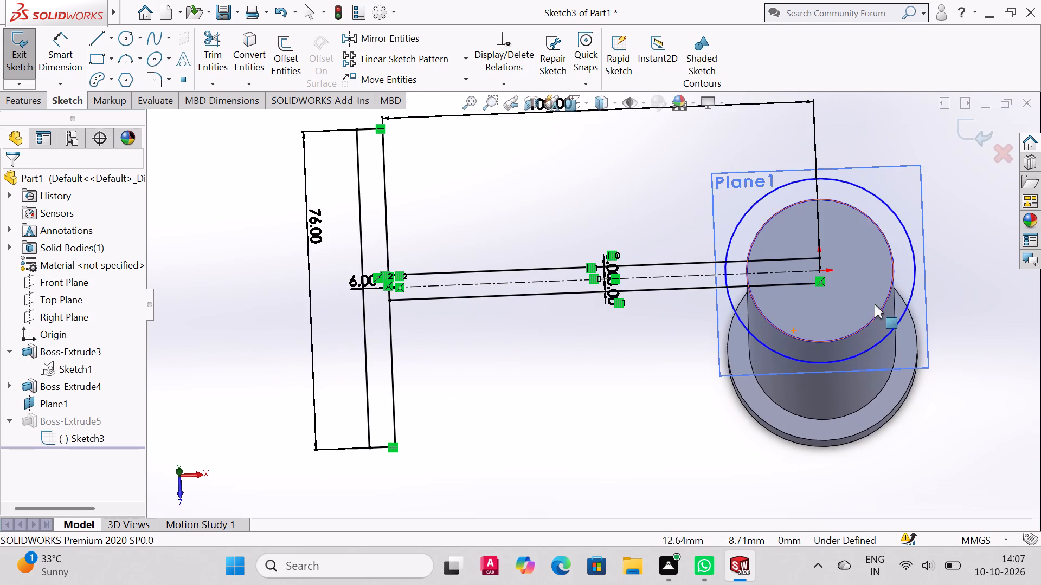
click(211, 44)
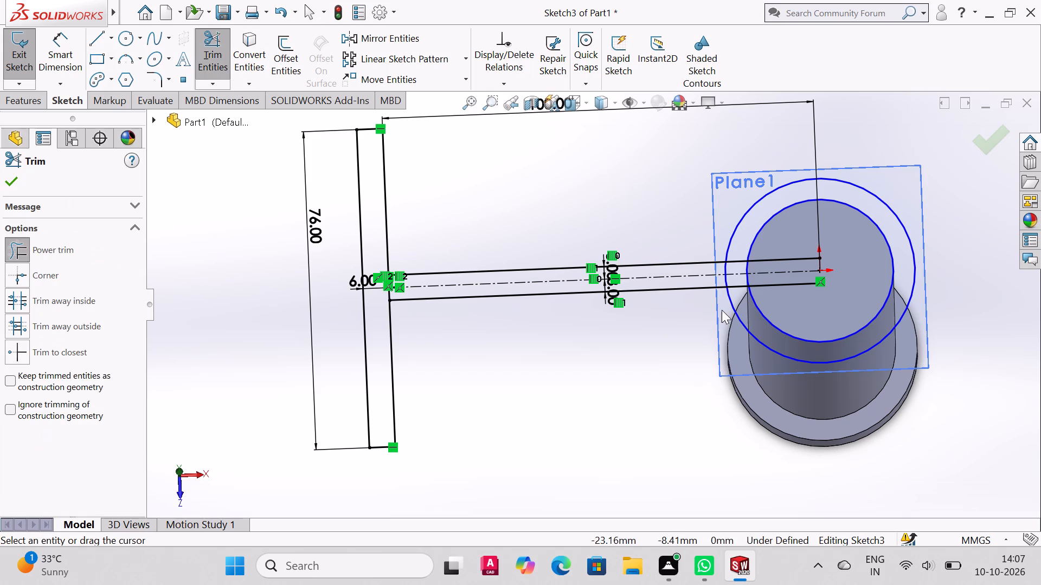
drag(743, 247, 742, 265)
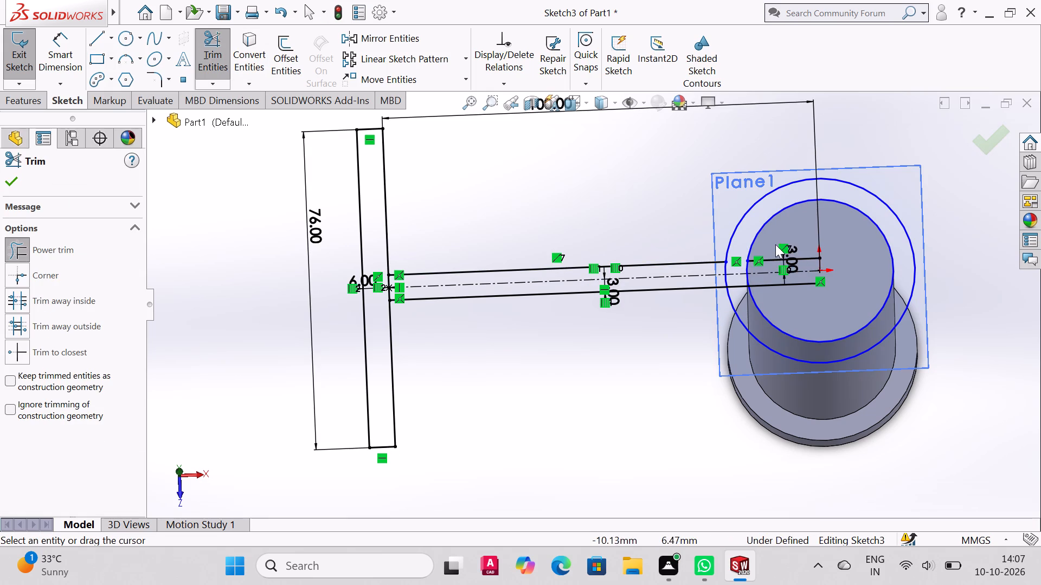
drag(775, 244, 776, 264)
drag(776, 278, 777, 292)
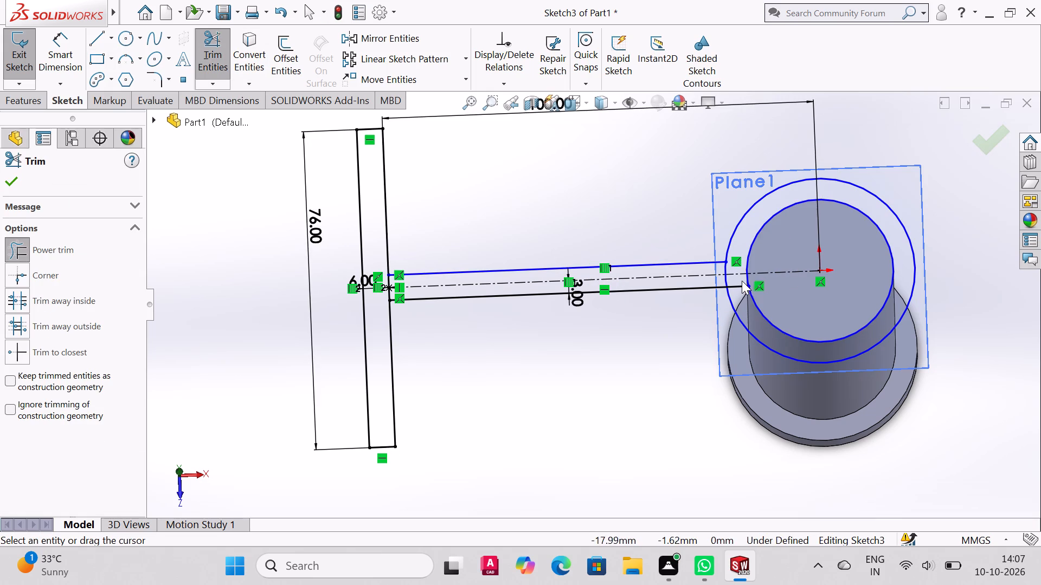
drag(740, 280, 740, 292)
middle_drag(770, 308, 770, 255)
scroll(770, 255, up, 1)
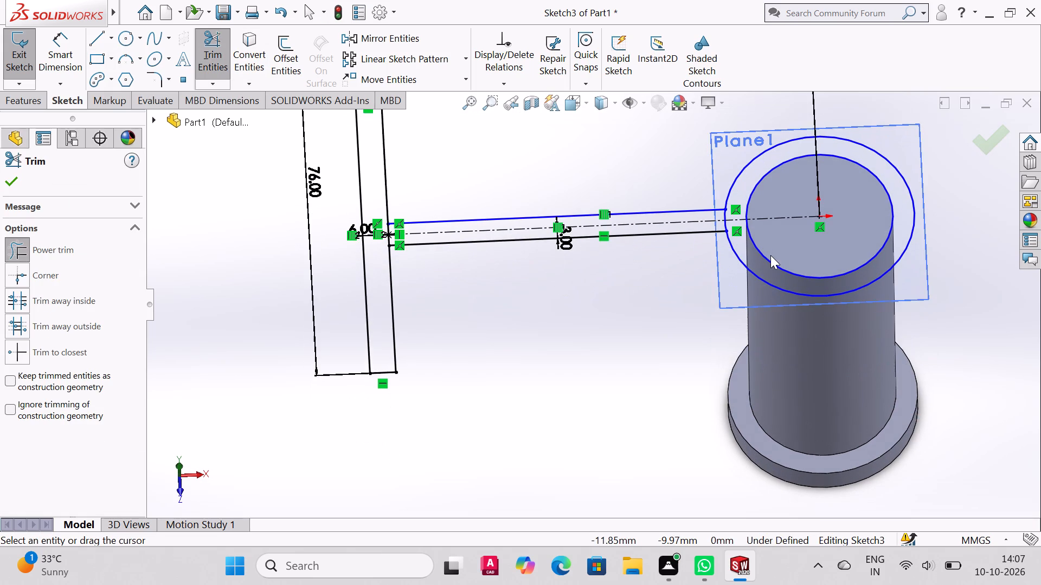
key(ctrl+7)
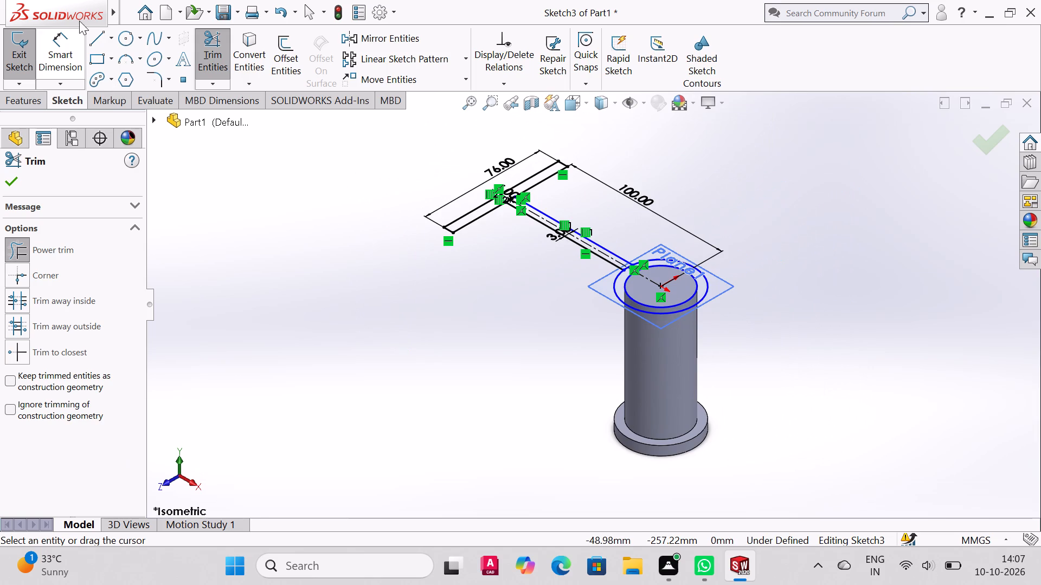
click(9, 184)
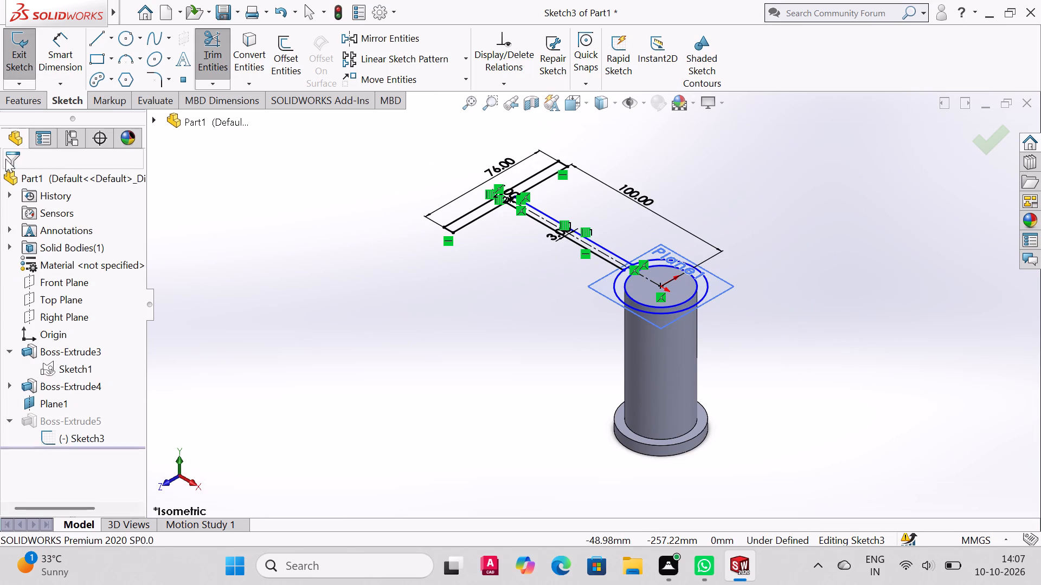
Try to exit the sketch, and inspect it for Boss Extrude problems with Check Sketch for Feature and Repair Sketch.
click(36, 99)
click(65, 99)
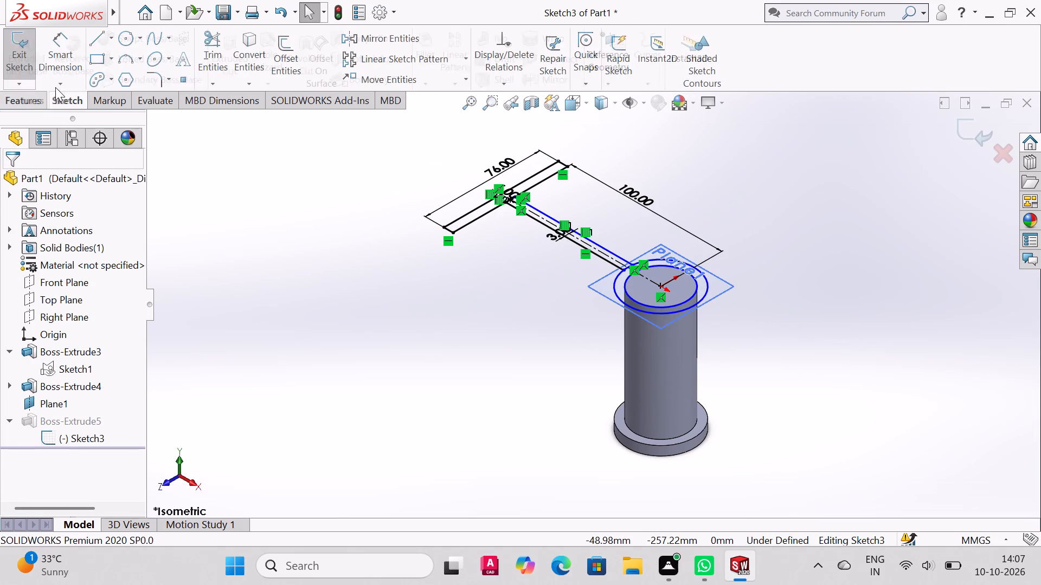
click(28, 55)
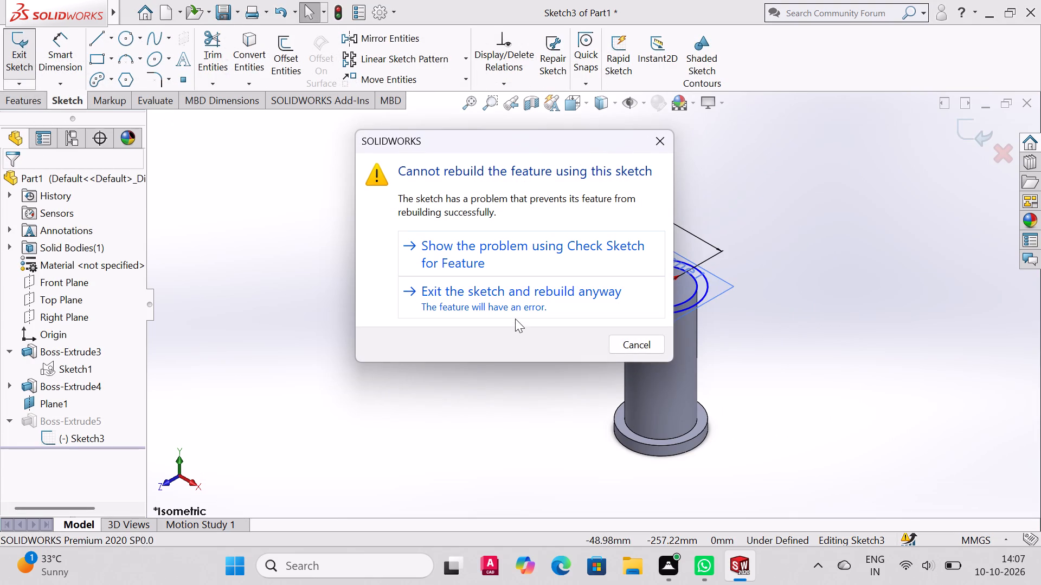
click(647, 343)
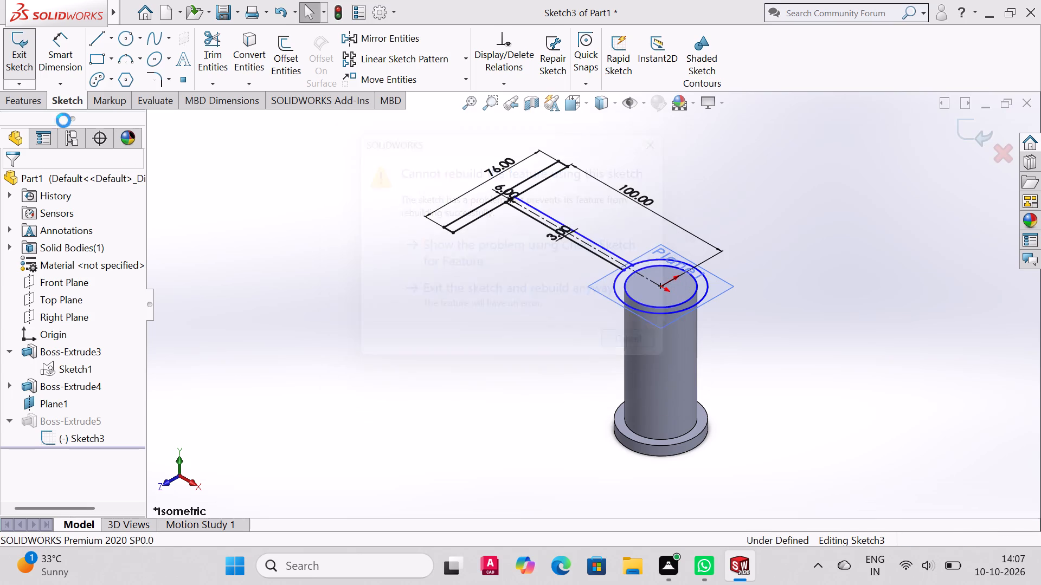
click(21, 91)
click(30, 102)
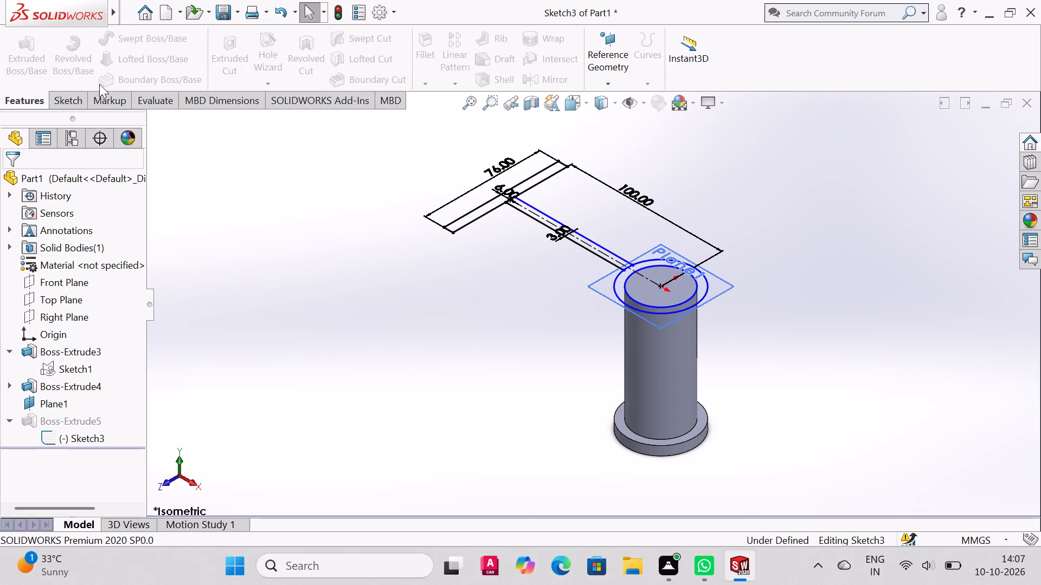
click(75, 94)
click(15, 44)
click(444, 253)
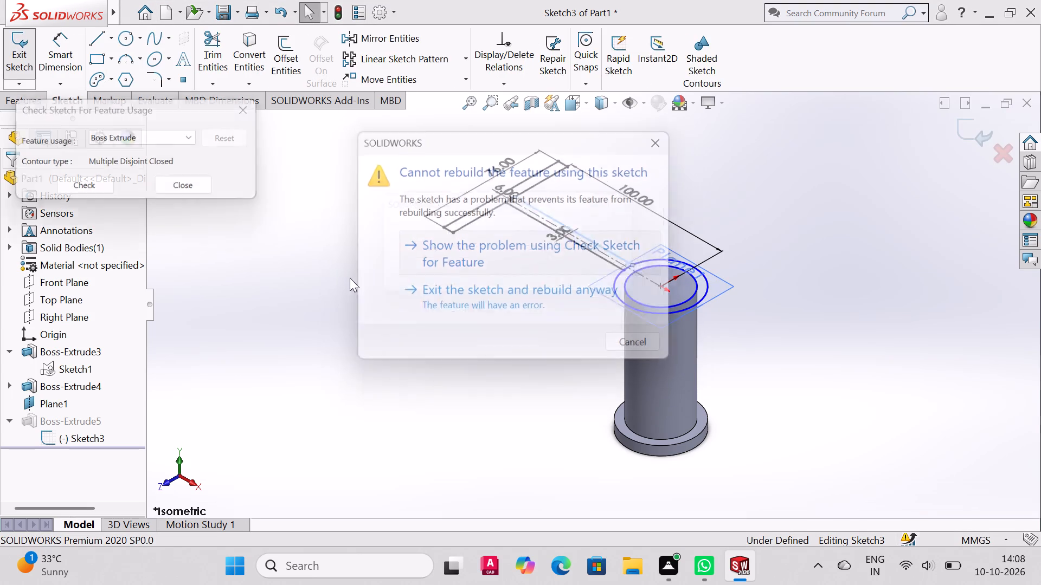
click(561, 281)
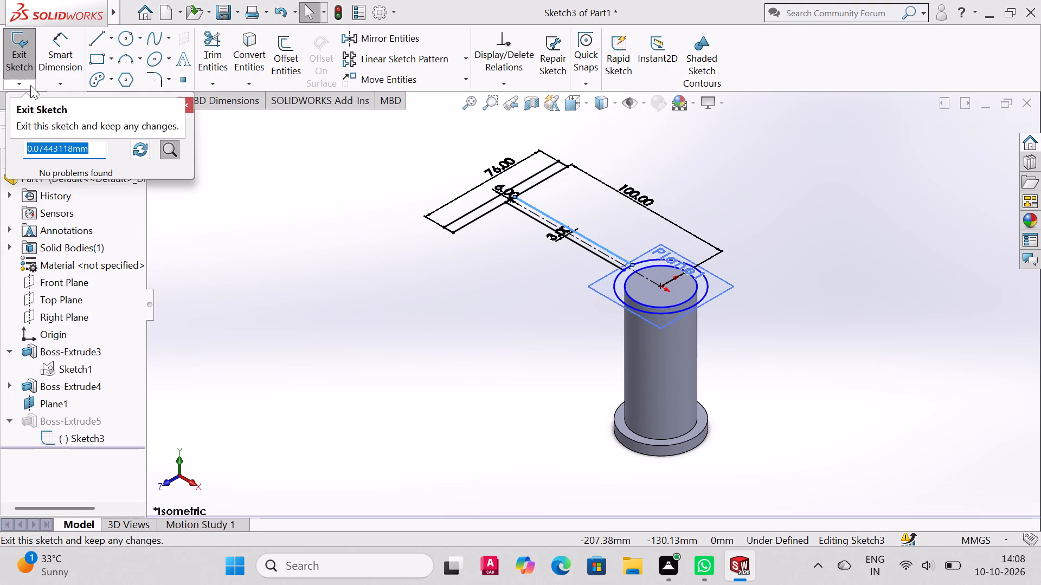
click(185, 109)
Retry exiting the sketch, run Check Sketch for Feature and Repair Sketch again, and examine where the arm meets the flange circles.
click(0, 63)
click(12, 61)
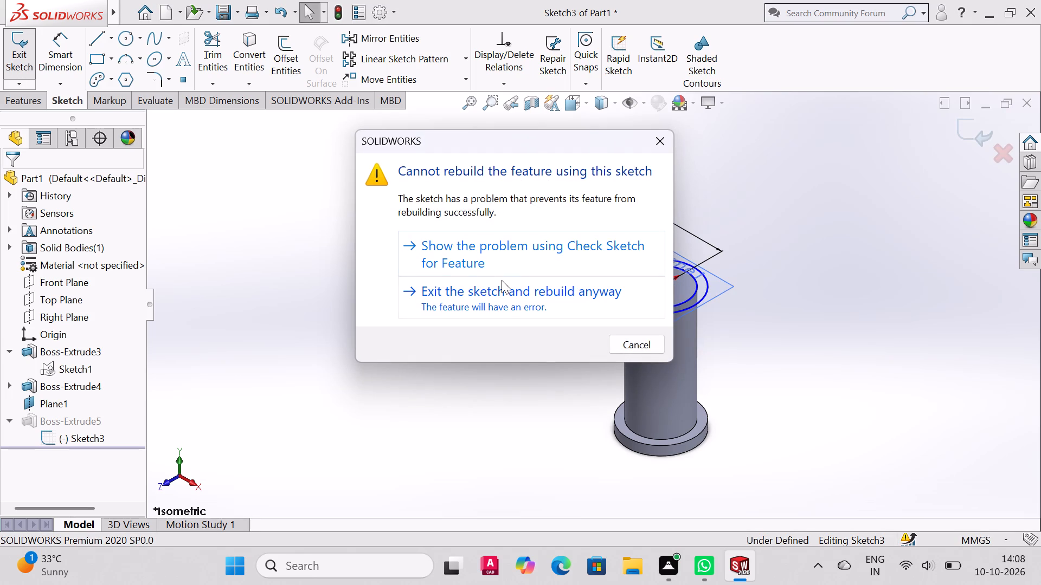
click(524, 258)
click(563, 282)
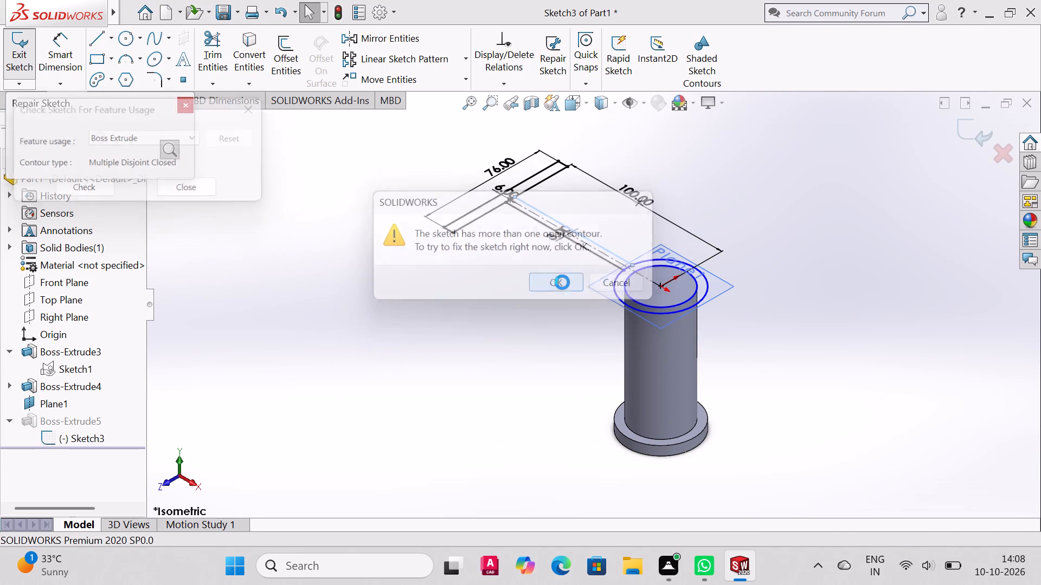
scroll(674, 284, up, 2)
scroll(674, 284, down, 6)
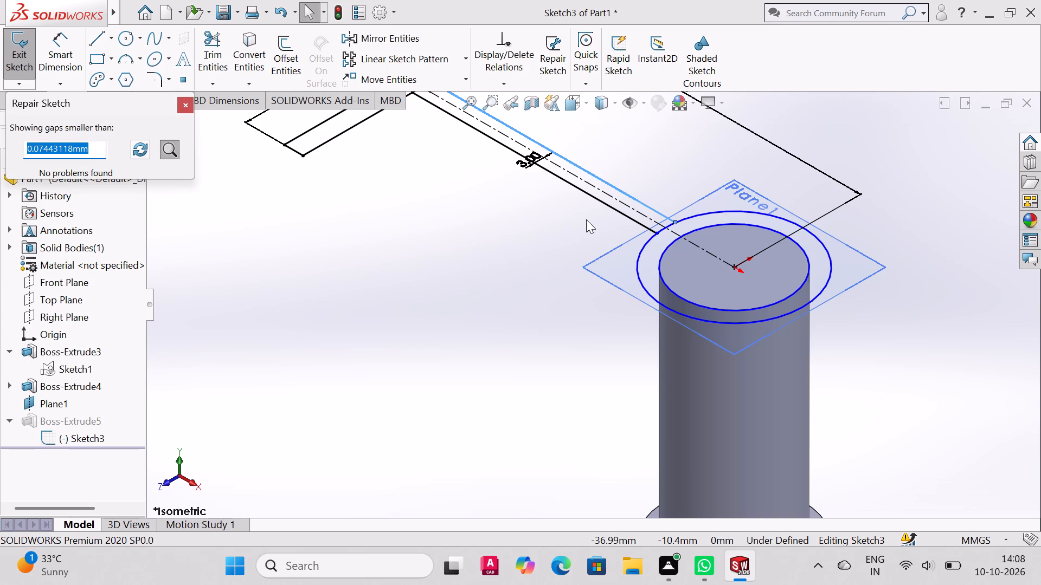
key(ctrl+5)
key(ctrl+5)
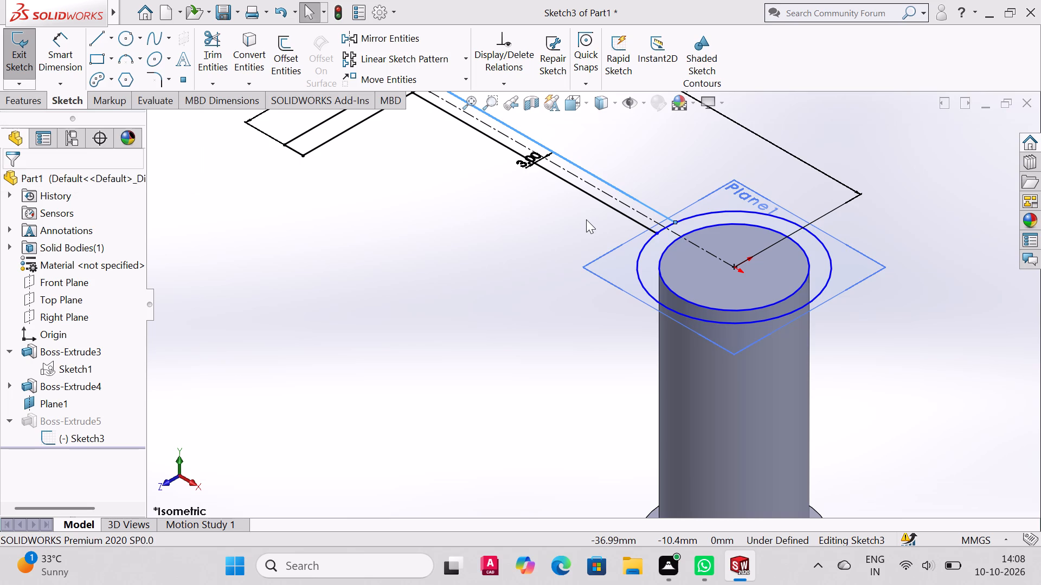
key(Escape)
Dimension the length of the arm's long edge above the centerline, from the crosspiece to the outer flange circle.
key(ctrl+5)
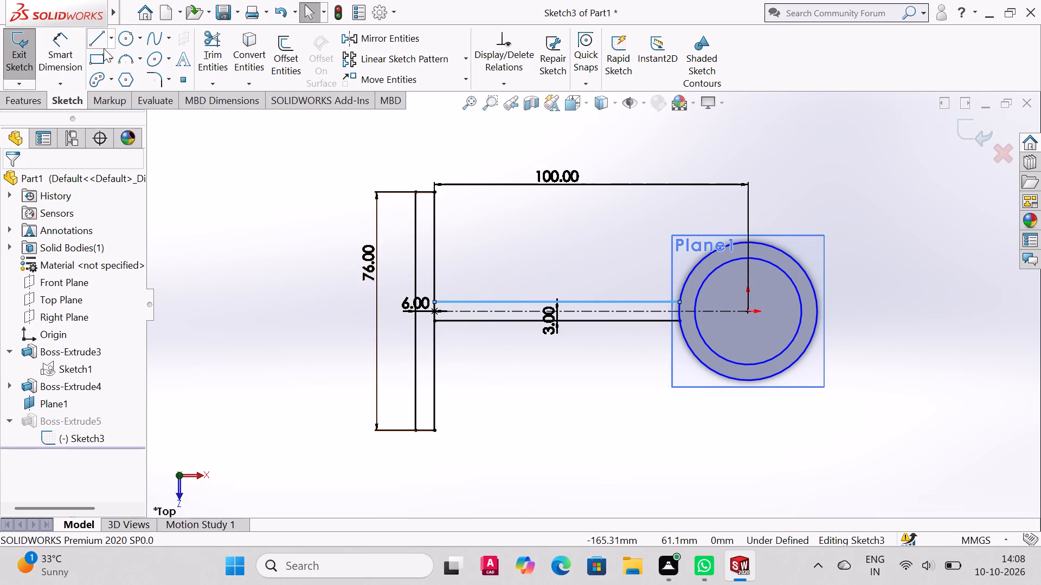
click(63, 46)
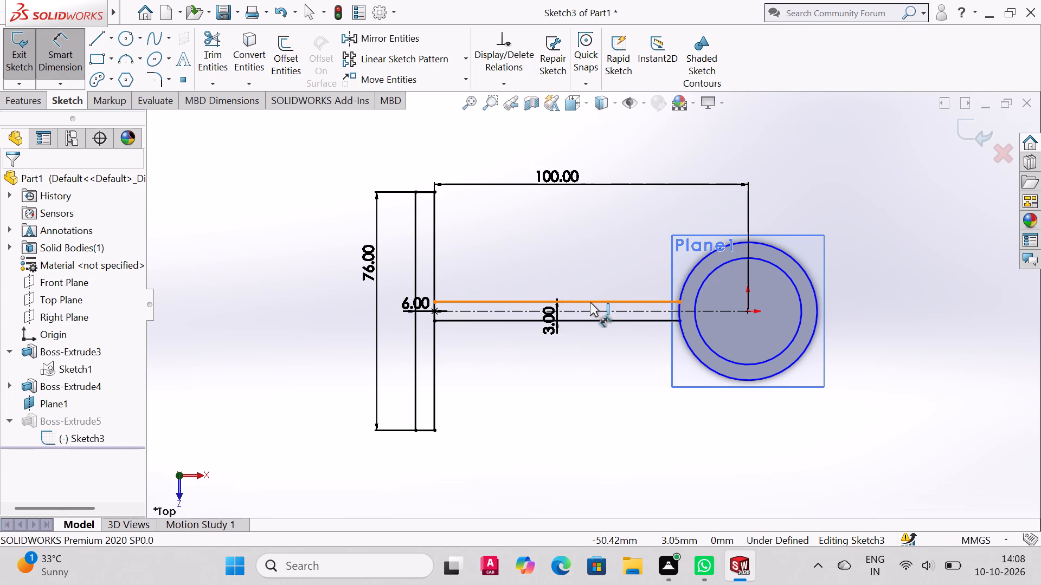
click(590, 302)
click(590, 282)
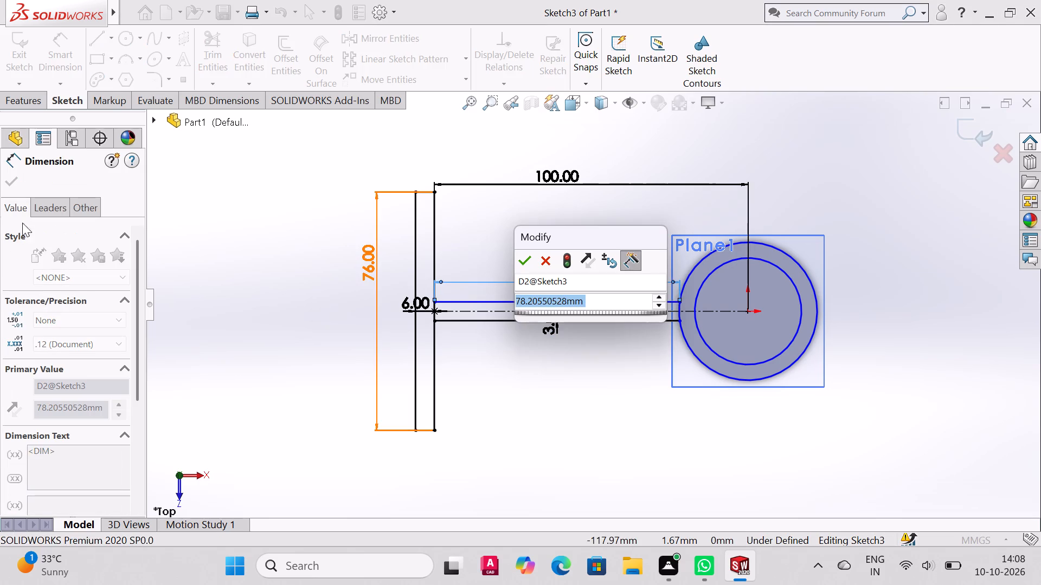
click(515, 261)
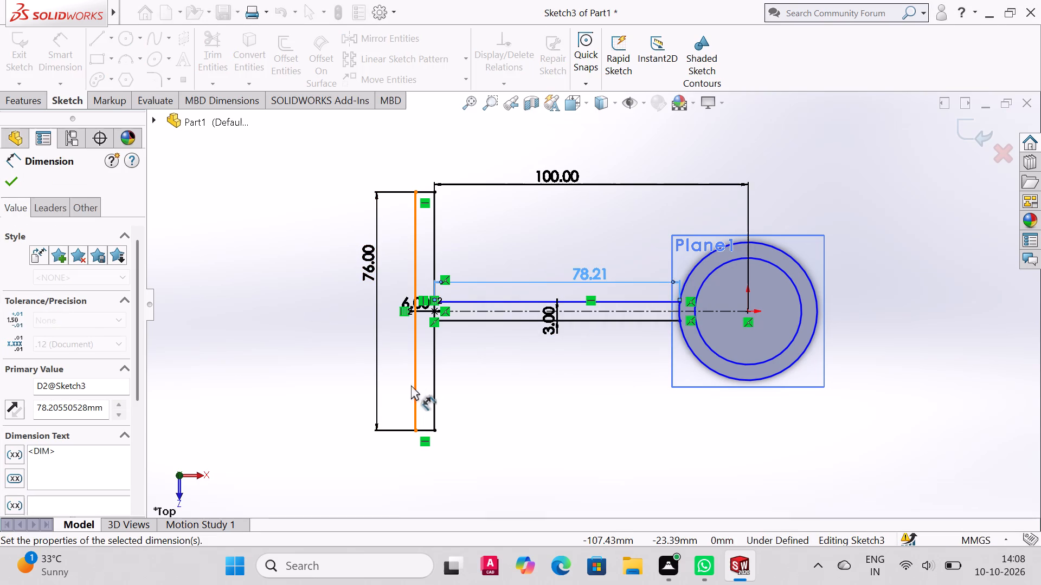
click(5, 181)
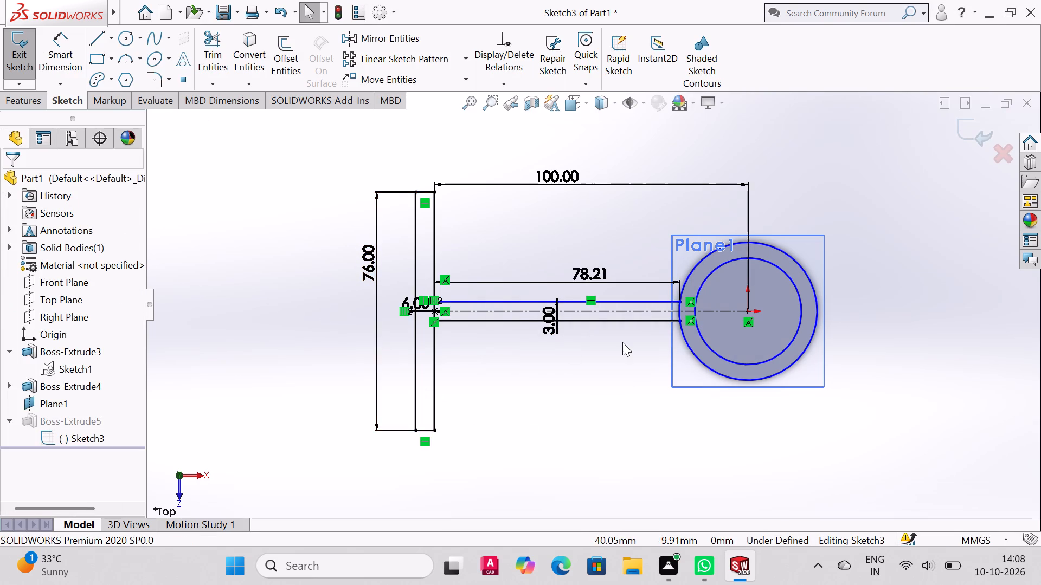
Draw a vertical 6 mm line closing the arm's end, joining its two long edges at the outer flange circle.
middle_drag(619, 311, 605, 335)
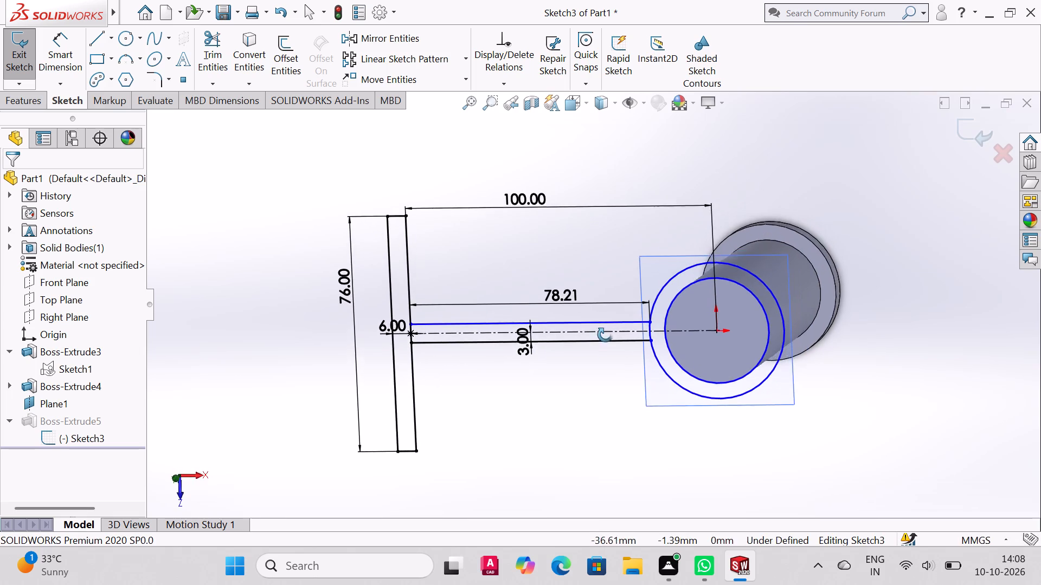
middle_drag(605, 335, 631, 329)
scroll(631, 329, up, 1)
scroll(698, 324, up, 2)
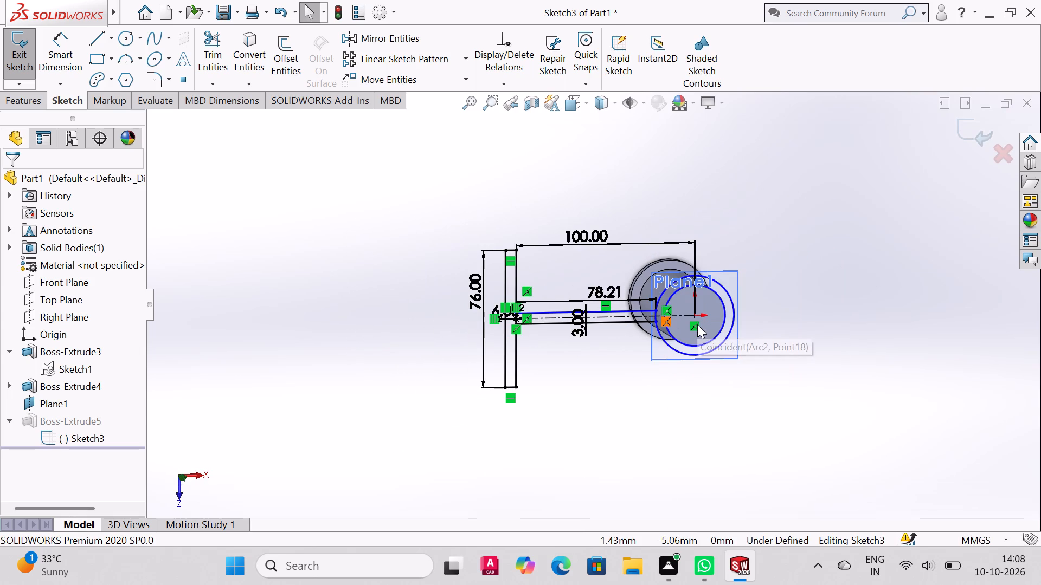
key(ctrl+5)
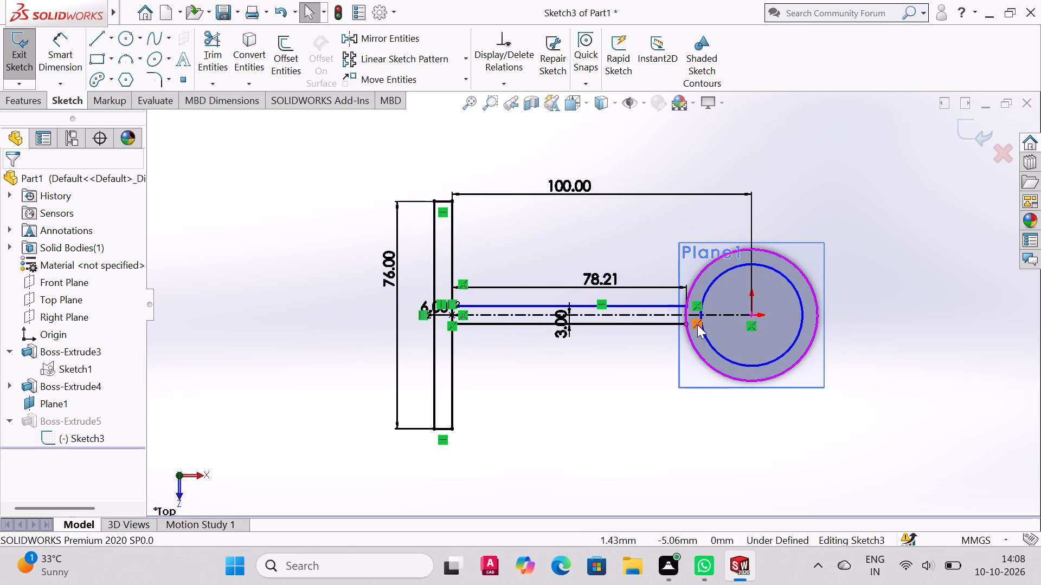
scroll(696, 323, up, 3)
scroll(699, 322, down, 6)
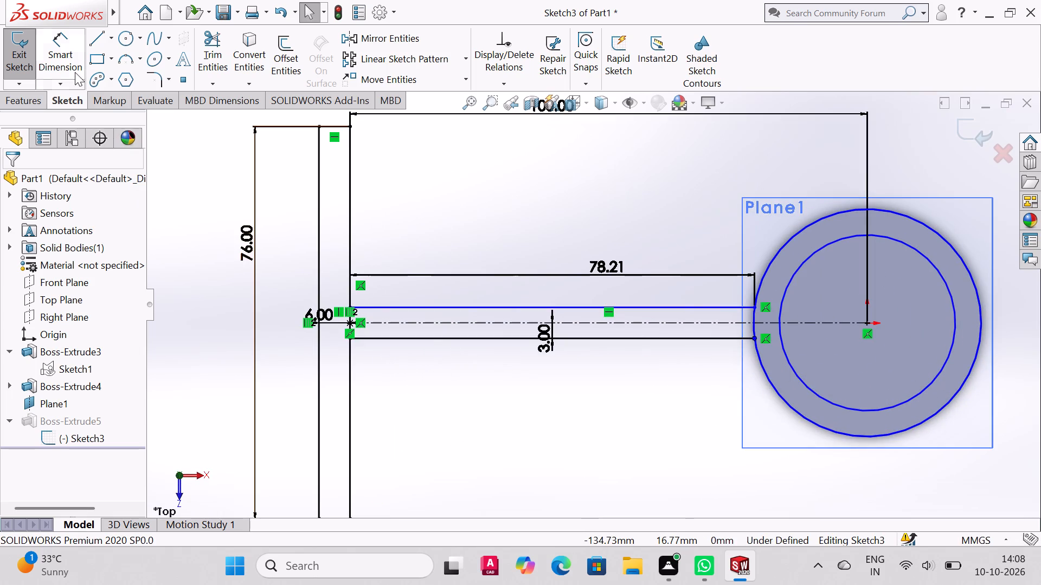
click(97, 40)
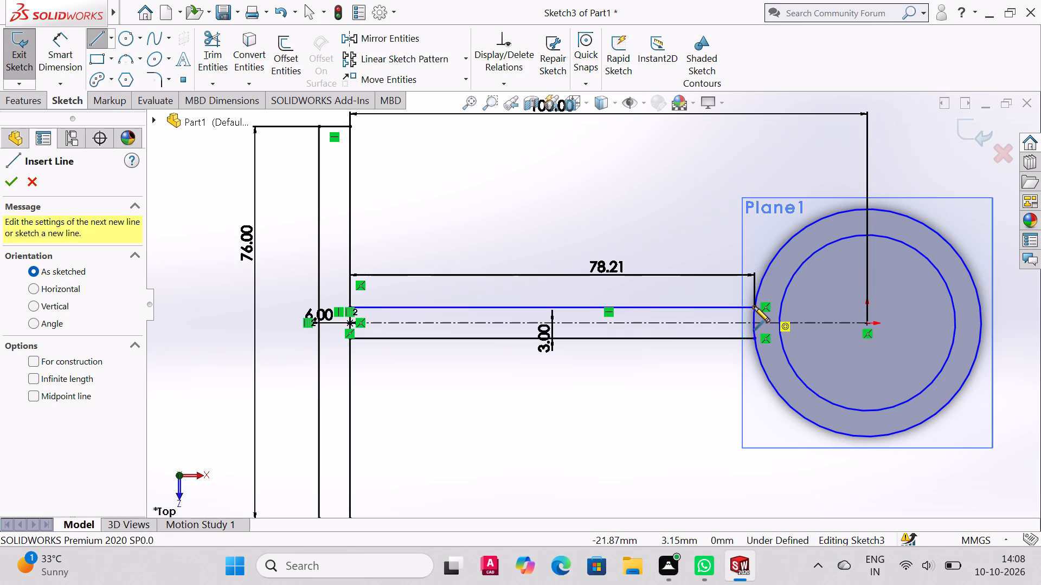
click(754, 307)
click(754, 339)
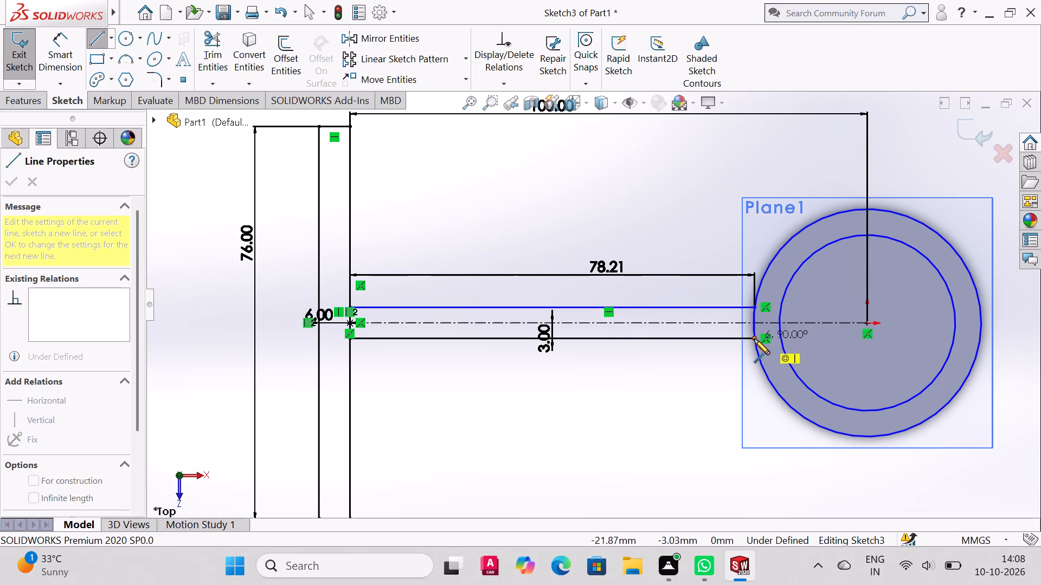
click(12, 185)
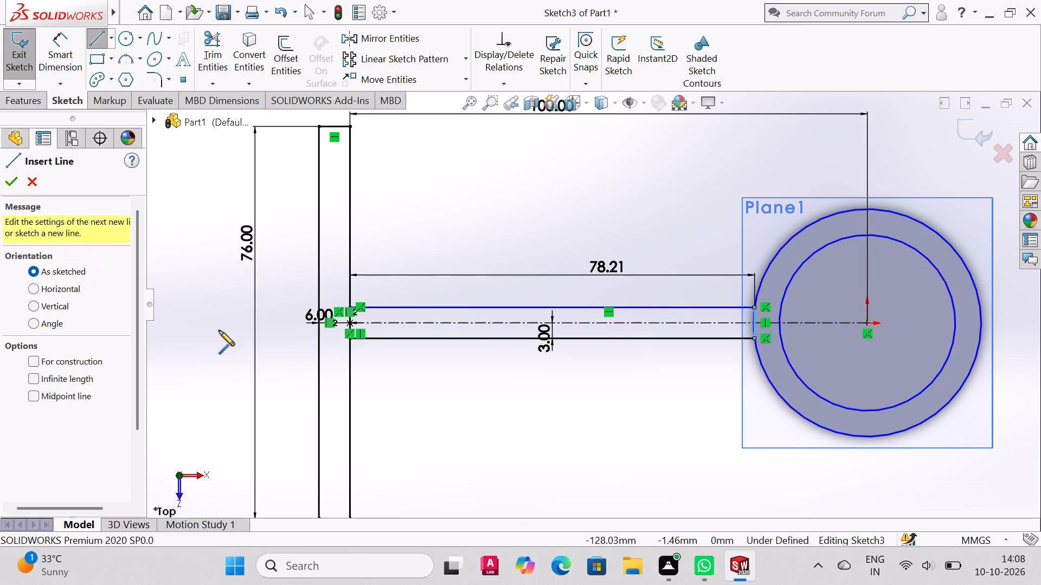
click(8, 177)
Try to exit the sketch, and inspect its contours for Boss Extrude with Check Sketch for Feature and Repair Sketch.
click(21, 44)
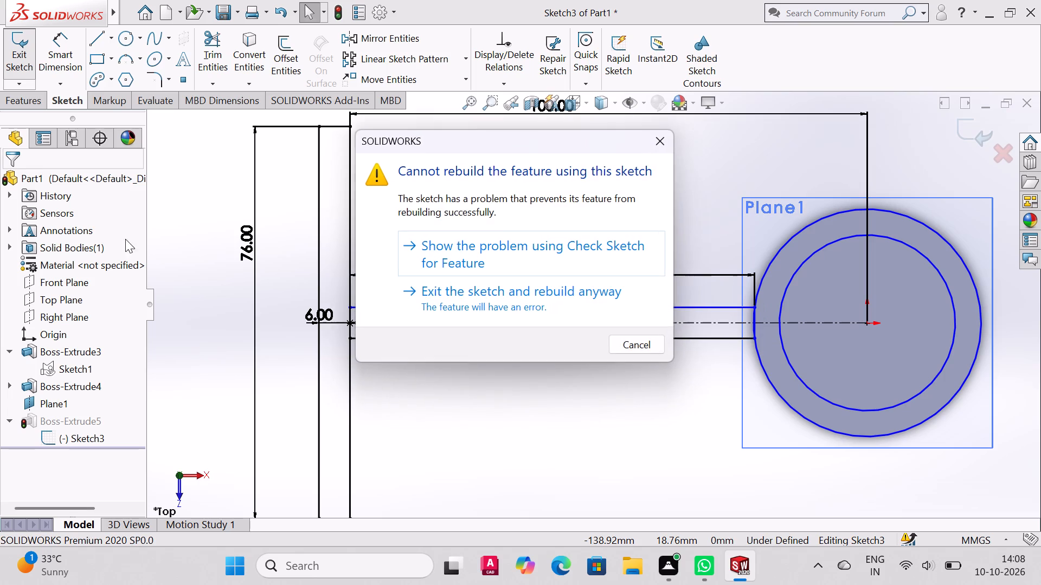
click(511, 257)
middle_drag(780, 434, 773, 409)
scroll(773, 409, up, 1)
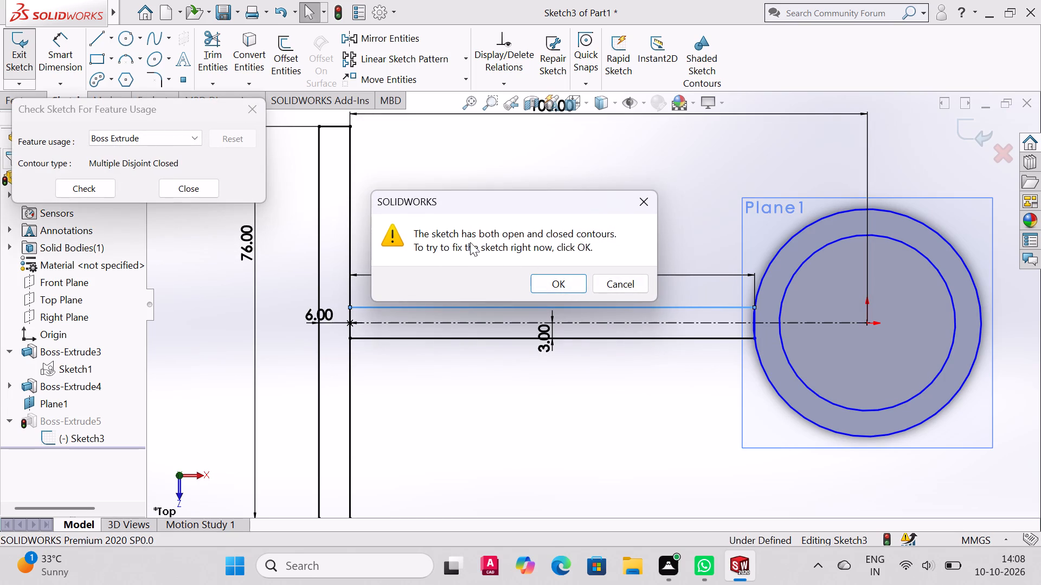
click(619, 284)
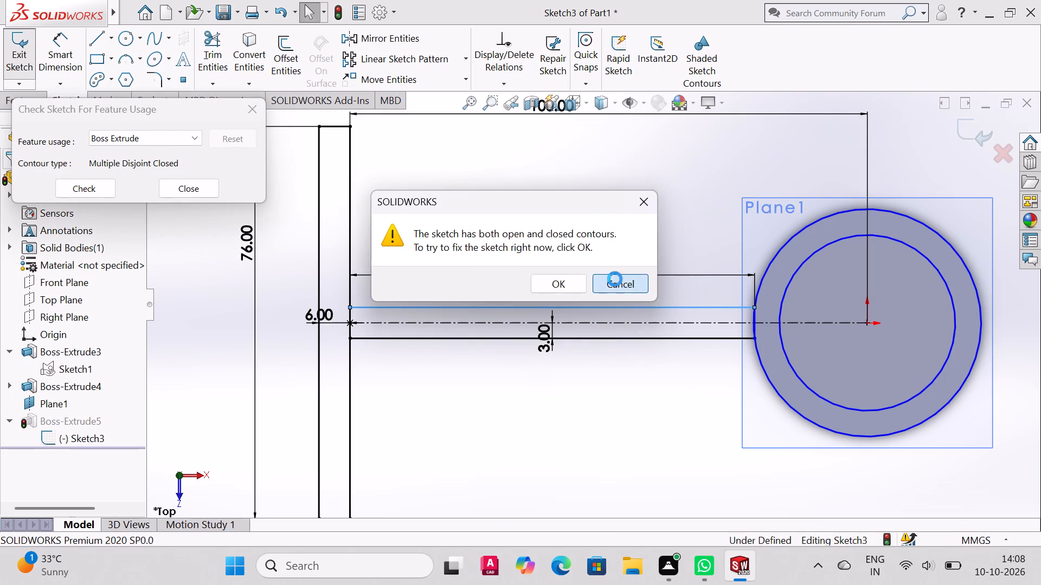
scroll(360, 246, up, 2)
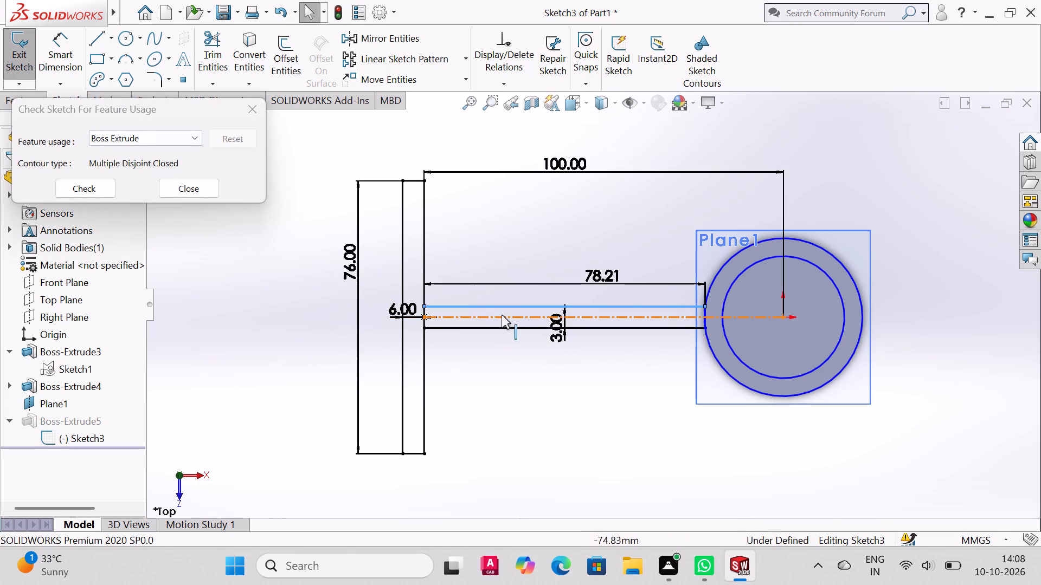
scroll(473, 295, up, 3)
scroll(473, 295, down, 6)
scroll(513, 350, down, 2)
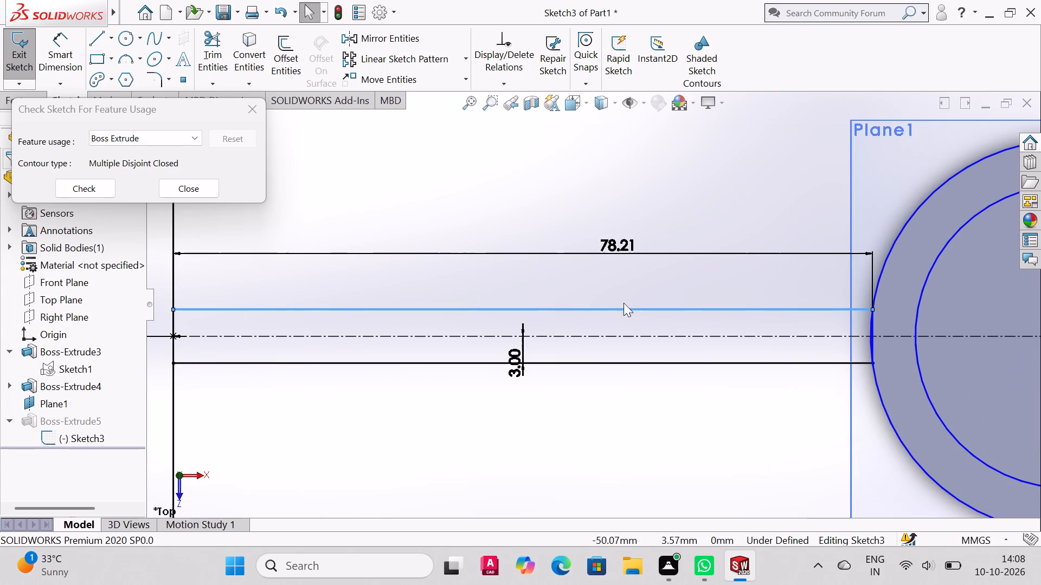
double_click(637, 305)
double_click(637, 306)
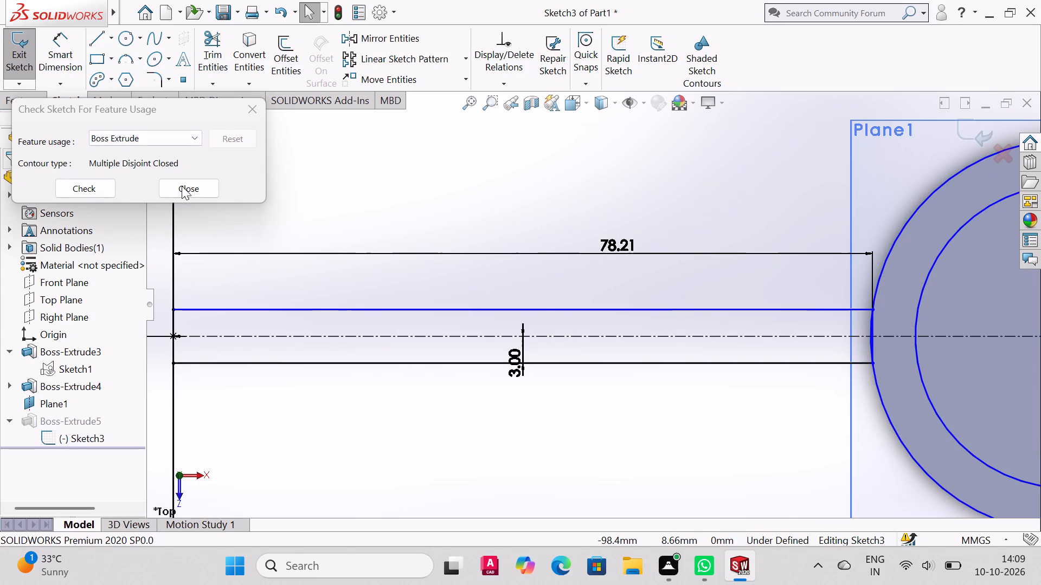
click(78, 190)
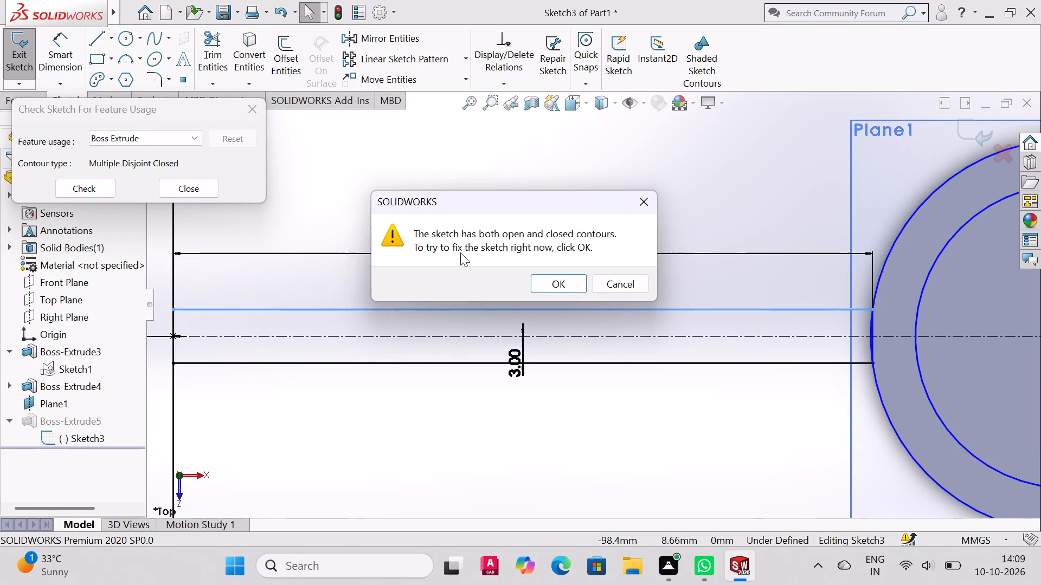
click(561, 277)
scroll(561, 277, up, 3)
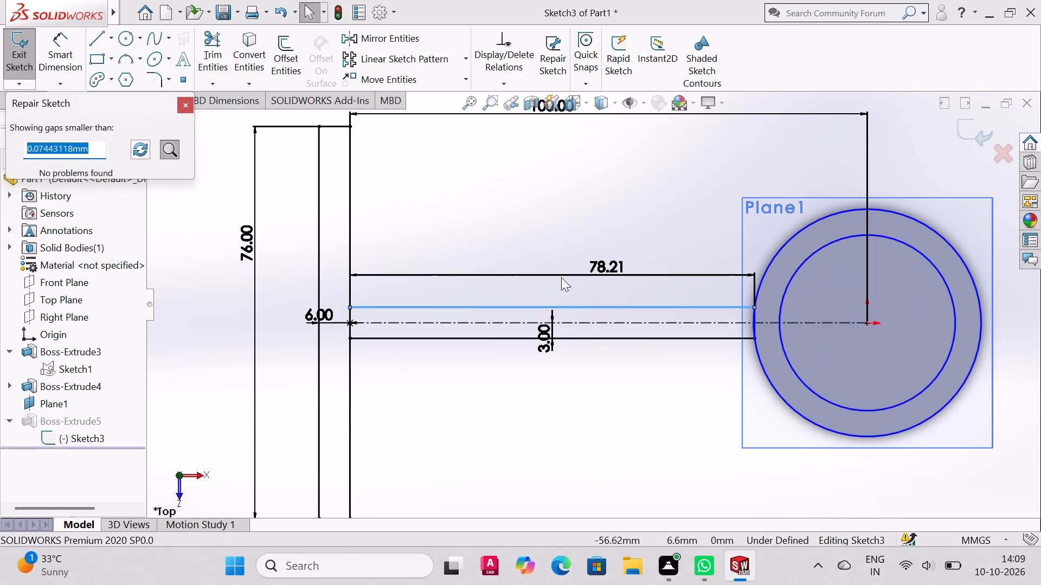
click(182, 106)
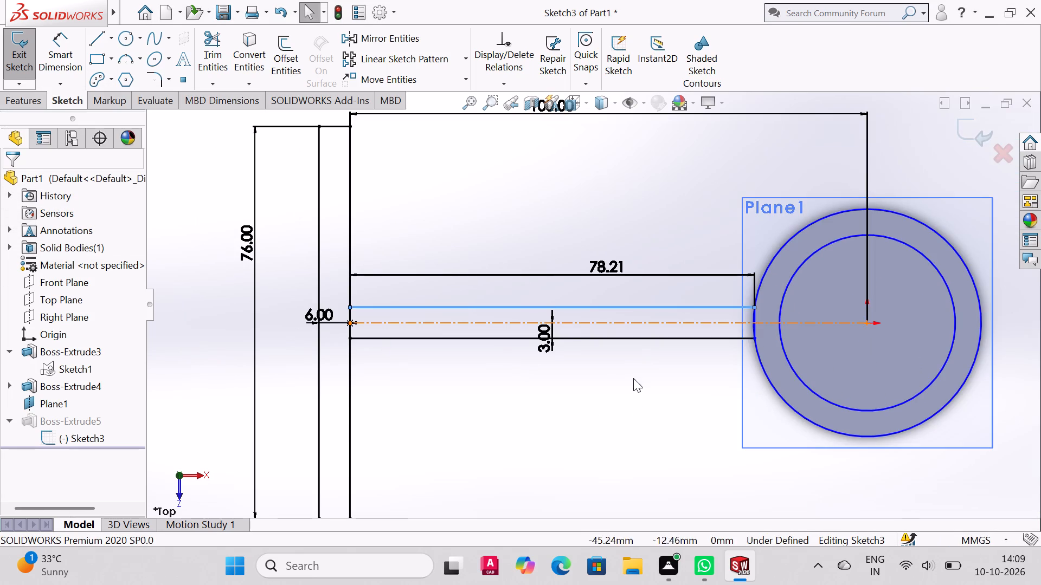
Undo the arm's closing line, its edge length dimension and the trims of its long edges inside the flange circles.
key(ctrl+z)
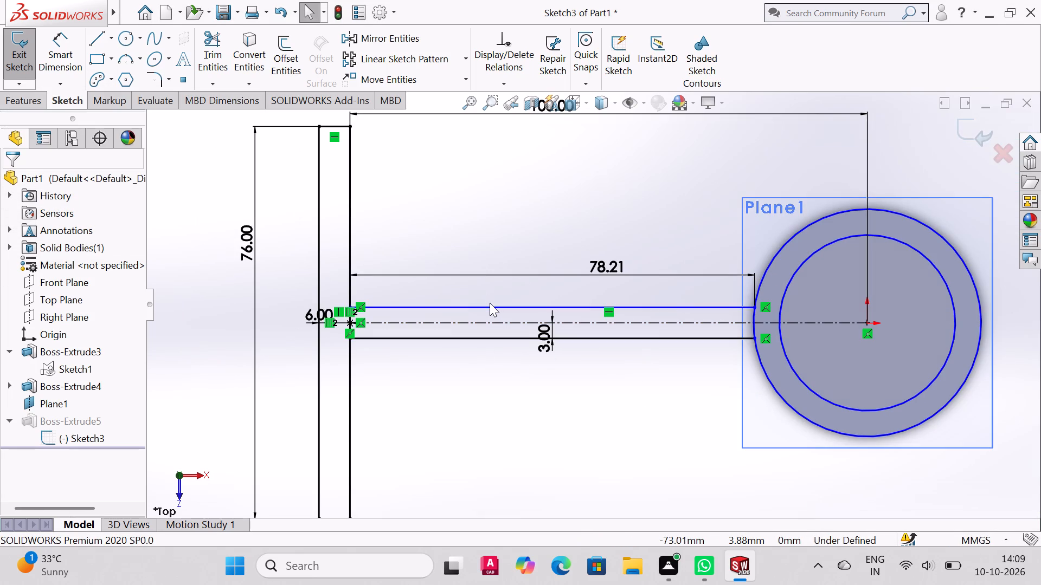
key(ctrl+z)
key(ctrl+z)
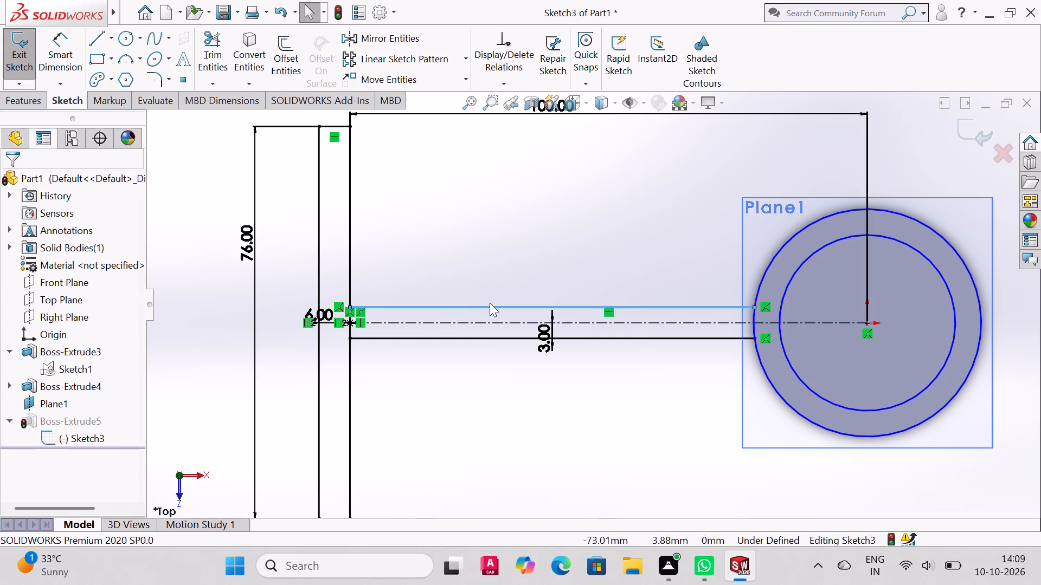
key(ctrl+z)
key(ctrl+z)
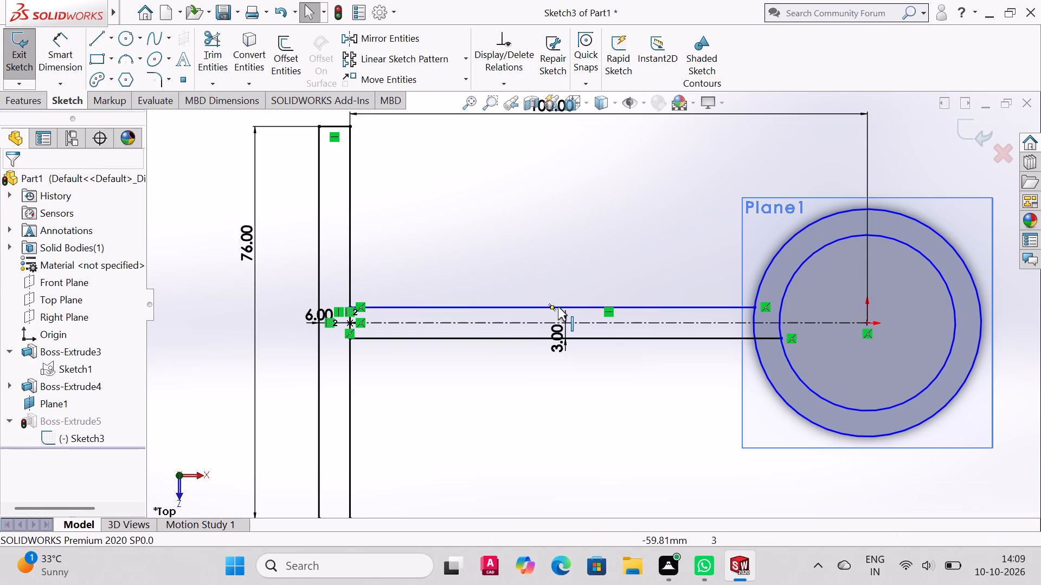
key(ctrl+z)
middle_drag(670, 328, 667, 185)
scroll(670, 328, up, 1)
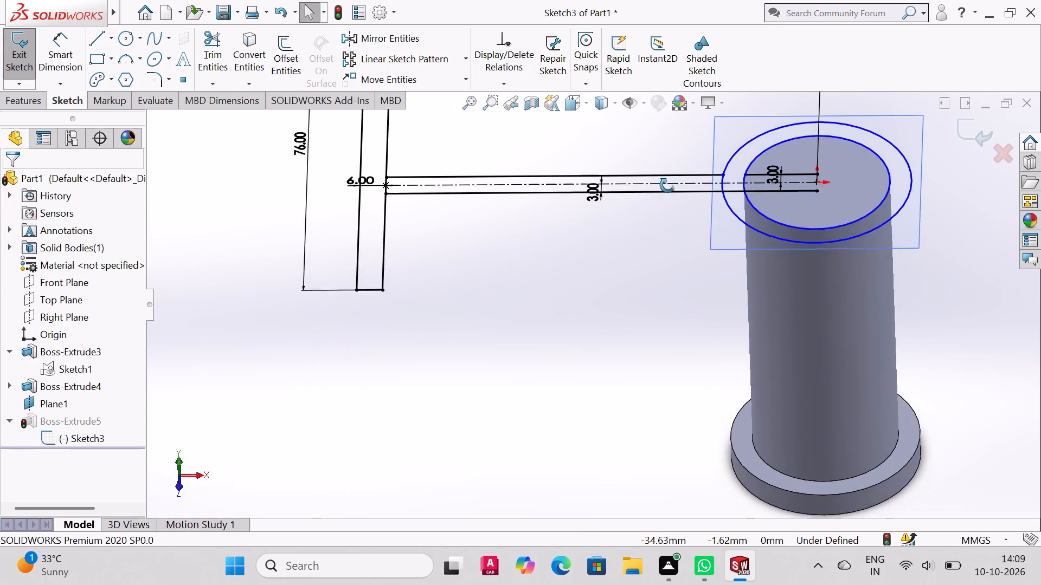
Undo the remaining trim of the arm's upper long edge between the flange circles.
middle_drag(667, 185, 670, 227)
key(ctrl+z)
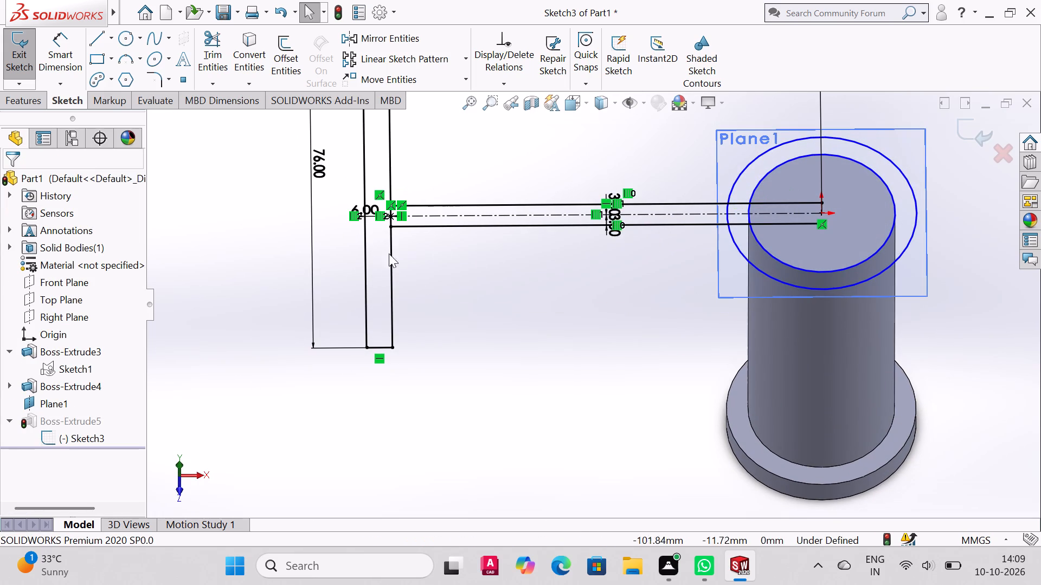
Trim the arm's two long edges and its centerline inside the flange circles, back to the outer circle.
middle_drag(330, 219, 338, 273)
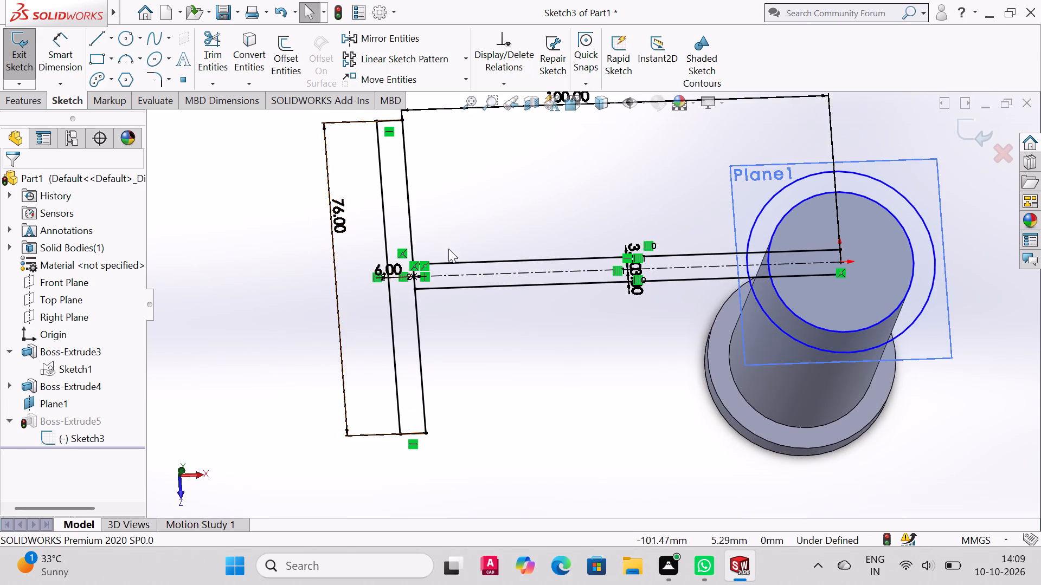
middle_drag(570, 223, 563, 322)
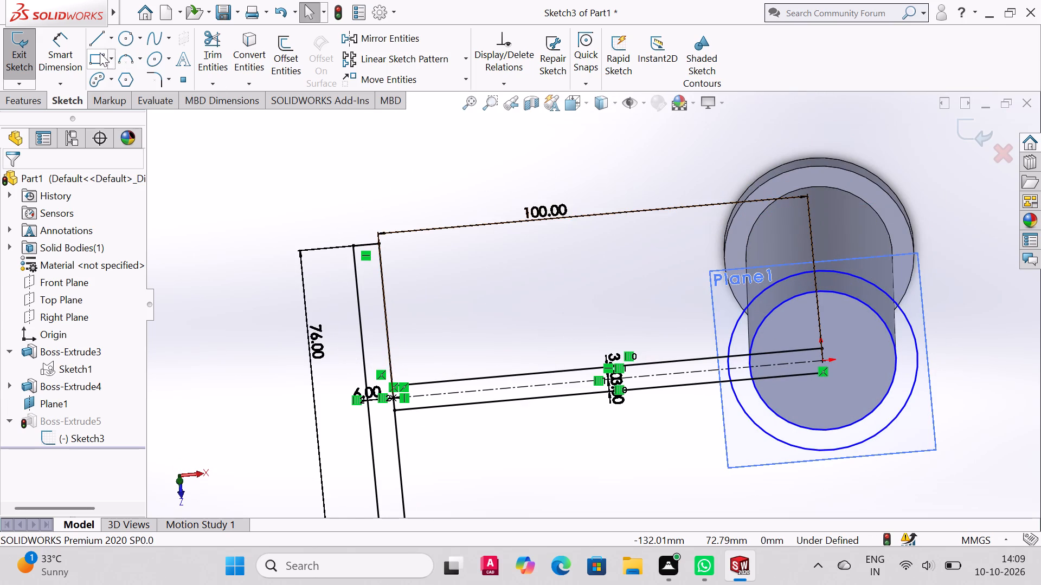
click(211, 43)
drag(782, 333, 783, 374)
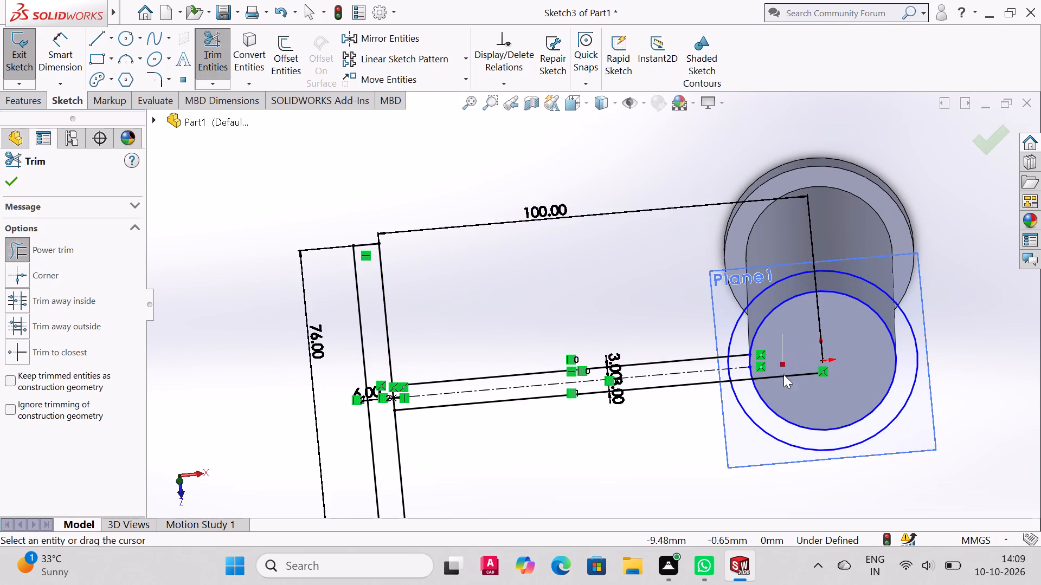
drag(783, 374, 787, 394)
drag(738, 333, 742, 385)
middle_drag(747, 424, 737, 357)
scroll(737, 357, up, 1)
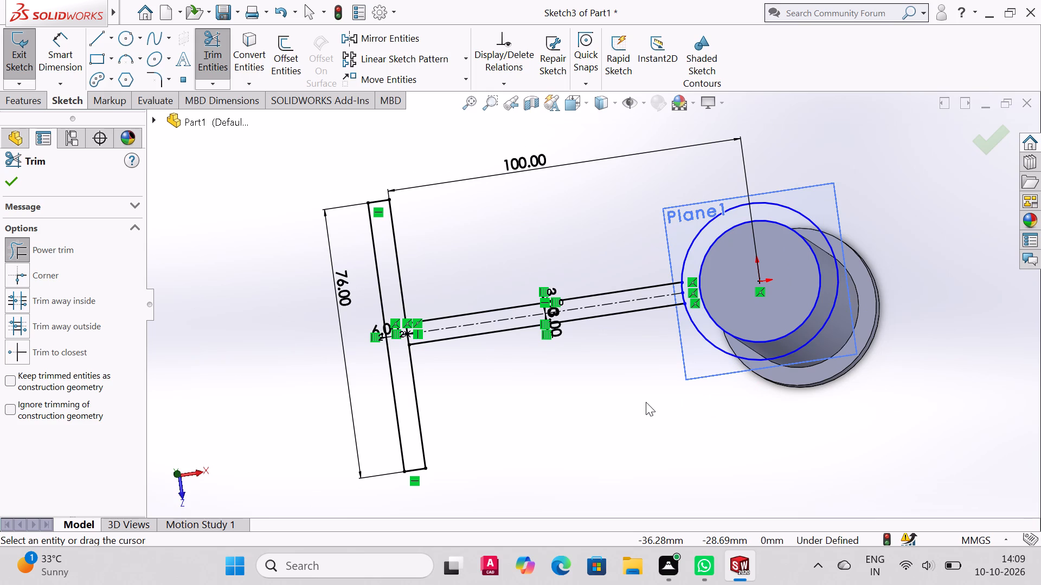
key(Escape)
Try to exit the sketch, and inspect the problem with Check Sketch for Feature and Repair Sketch.
key(ctrl+7)
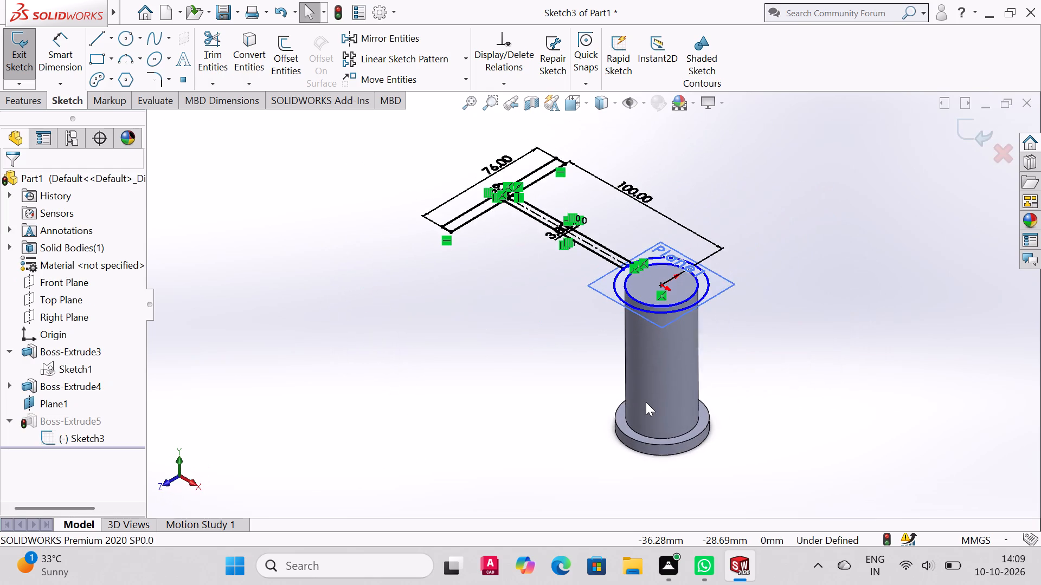
click(0, 48)
click(14, 53)
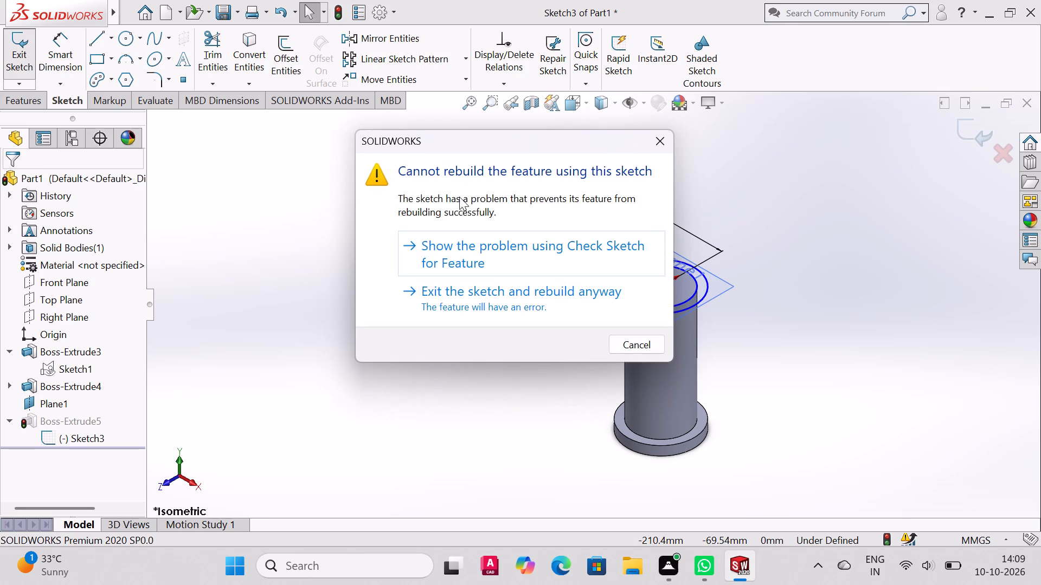
click(479, 249)
click(560, 288)
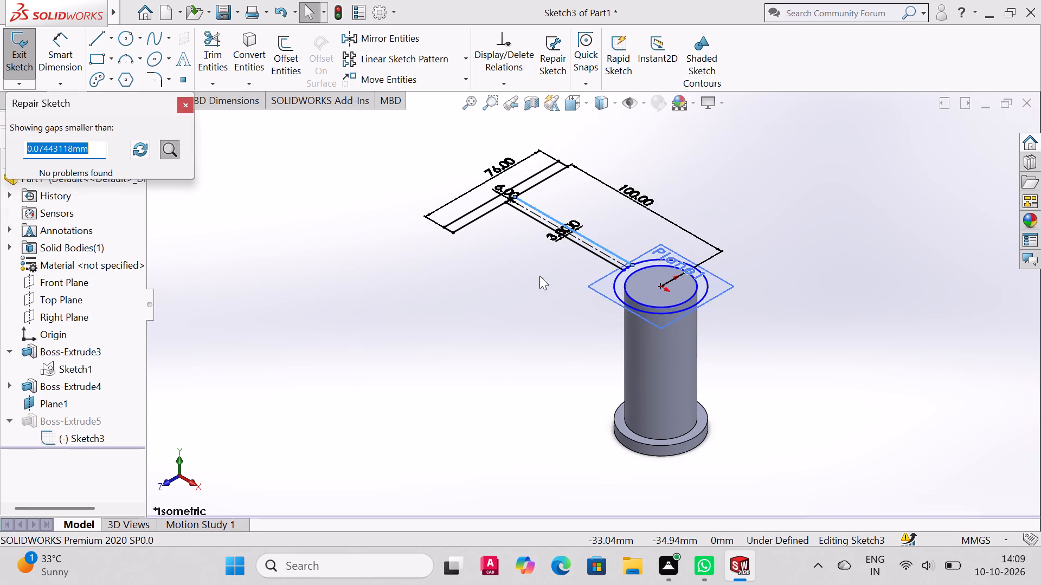
Draw a horizontal centerline from the end of the arm's centerline at the outer flange circle to the origin.
middle_drag(463, 234, 466, 373)
scroll(644, 321, up, 8)
scroll(636, 317, down, 11)
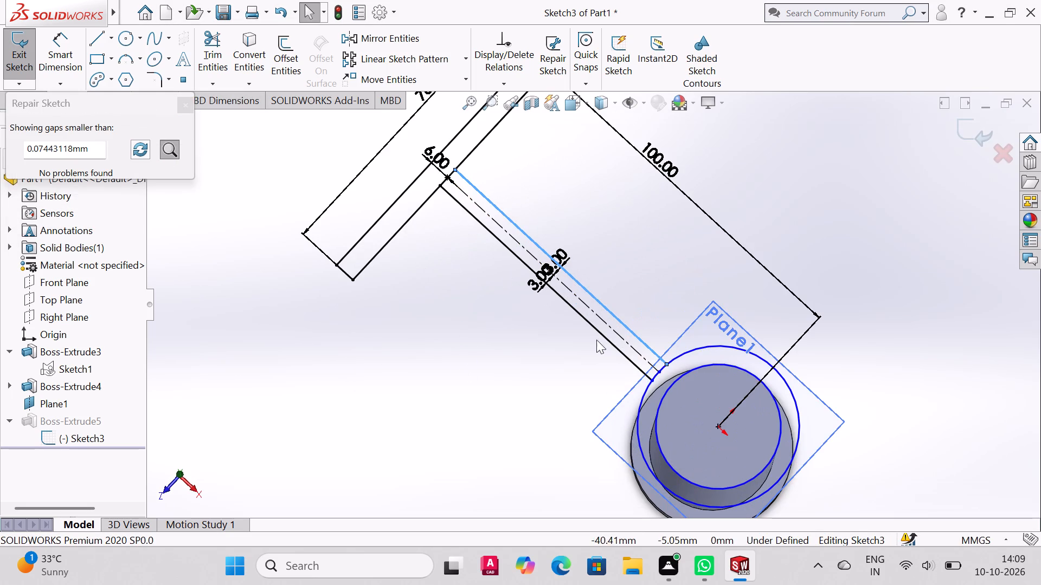
click(111, 38)
click(111, 73)
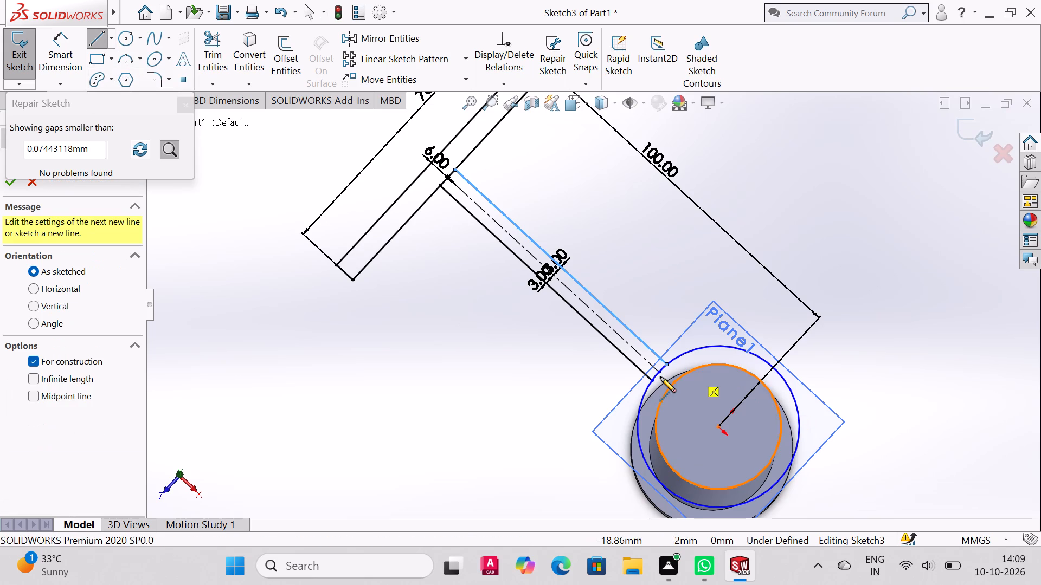
click(659, 373)
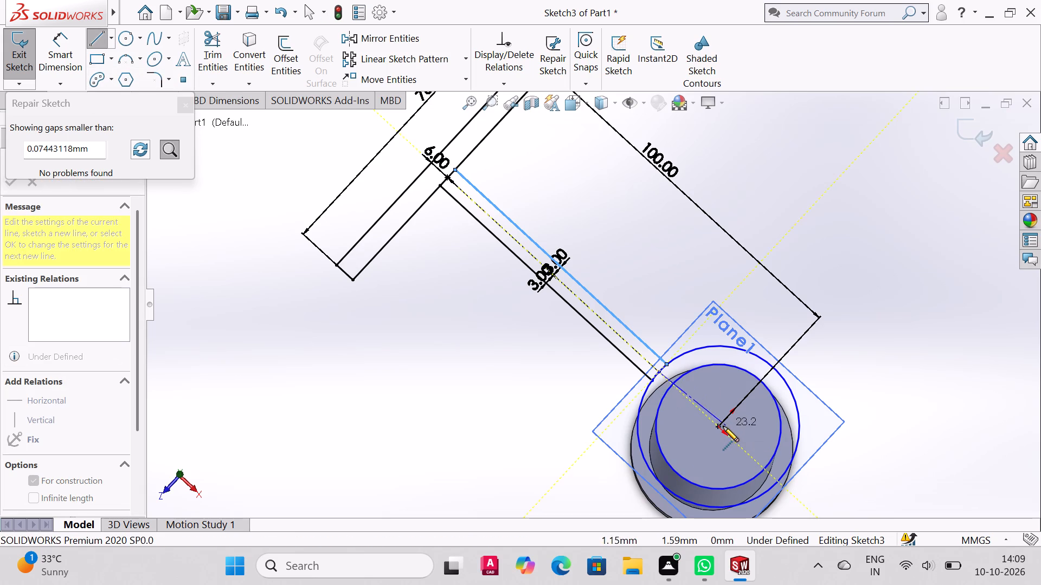
click(720, 427)
right_click(719, 427)
click(768, 396)
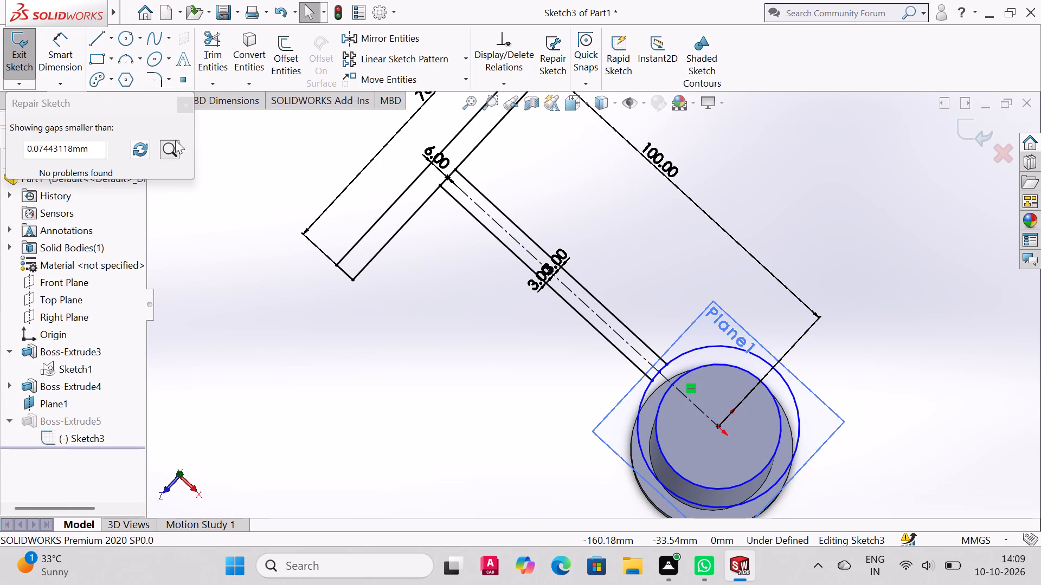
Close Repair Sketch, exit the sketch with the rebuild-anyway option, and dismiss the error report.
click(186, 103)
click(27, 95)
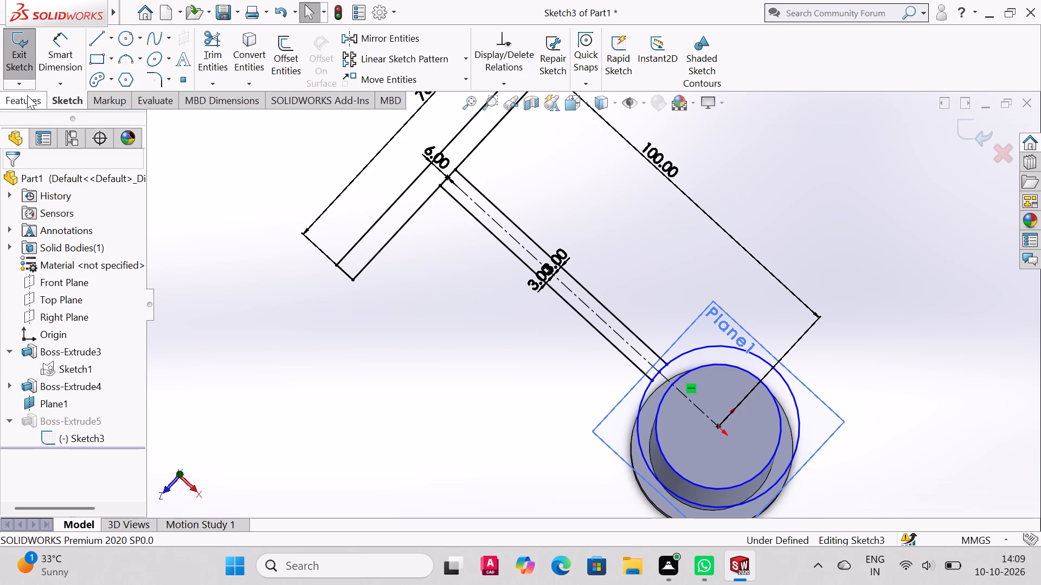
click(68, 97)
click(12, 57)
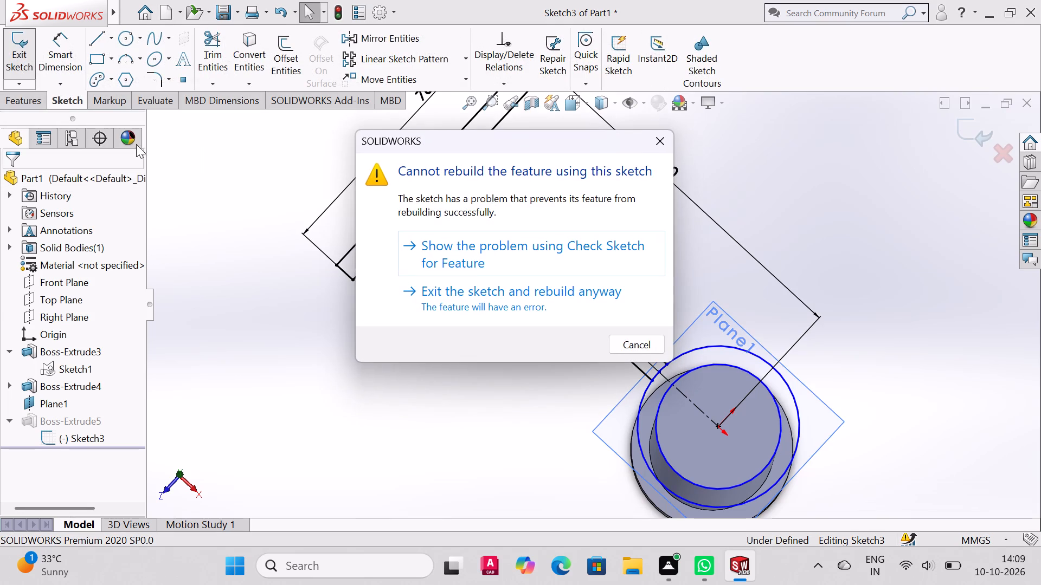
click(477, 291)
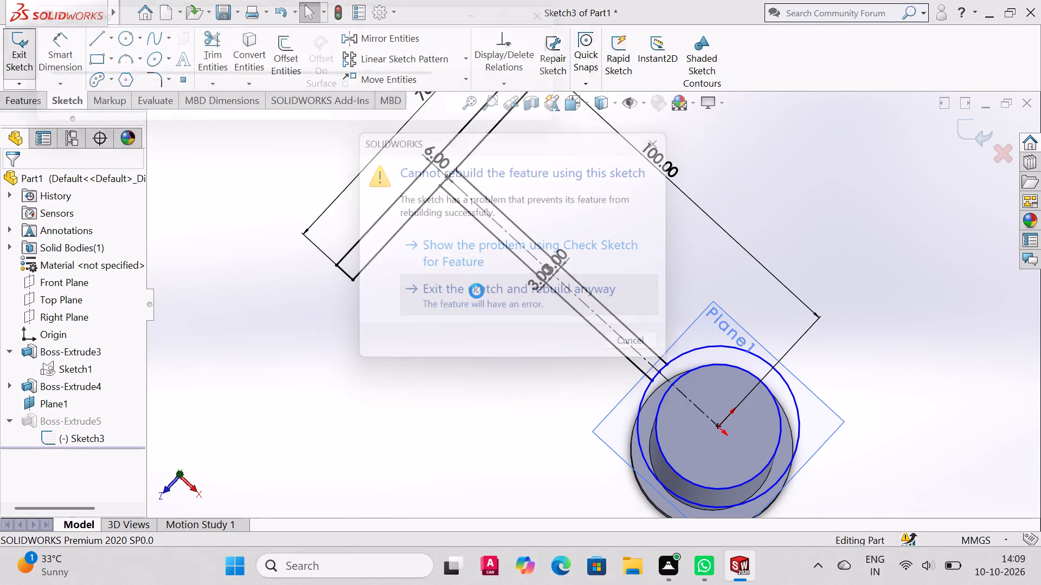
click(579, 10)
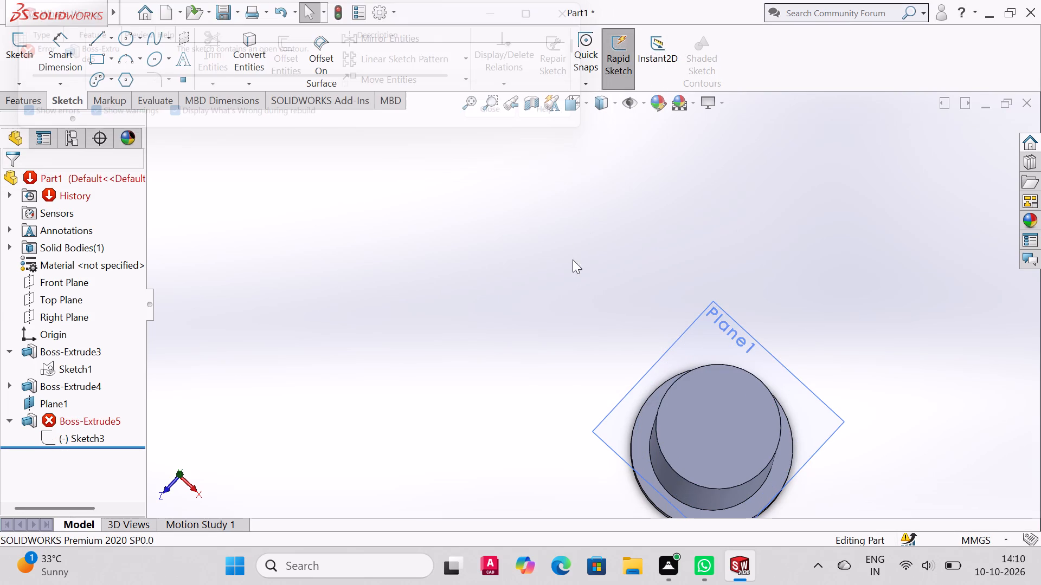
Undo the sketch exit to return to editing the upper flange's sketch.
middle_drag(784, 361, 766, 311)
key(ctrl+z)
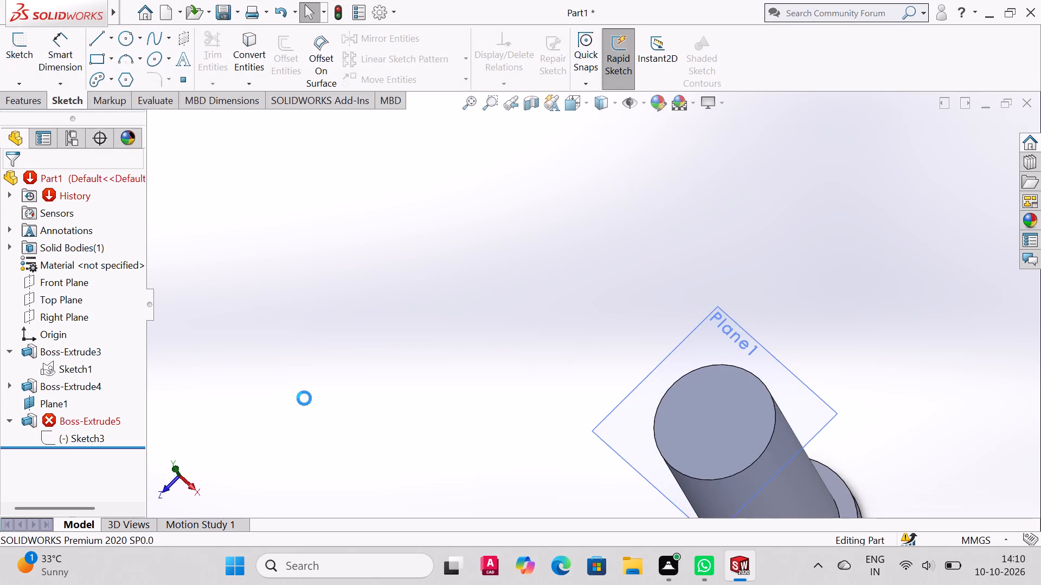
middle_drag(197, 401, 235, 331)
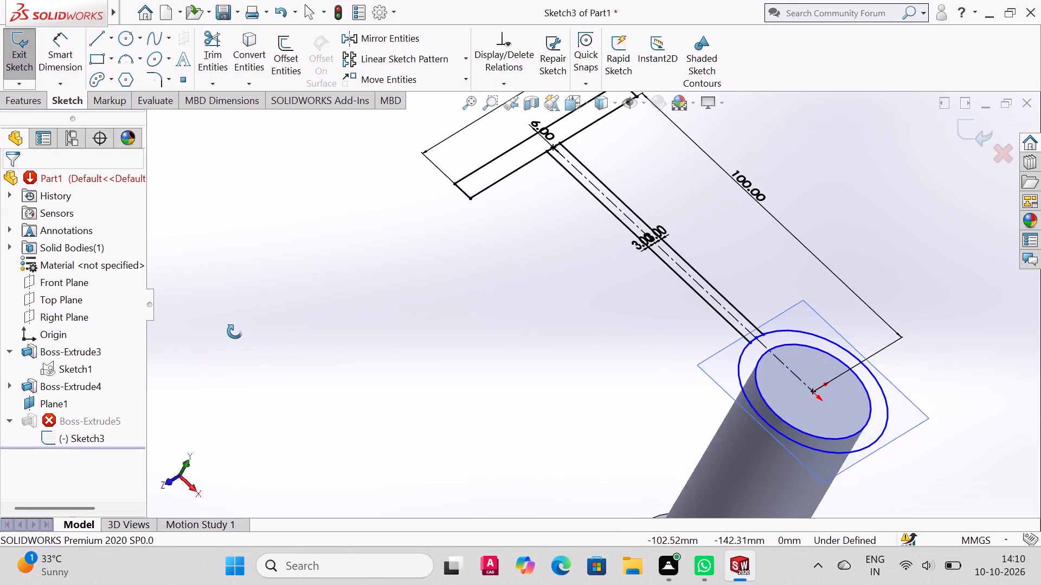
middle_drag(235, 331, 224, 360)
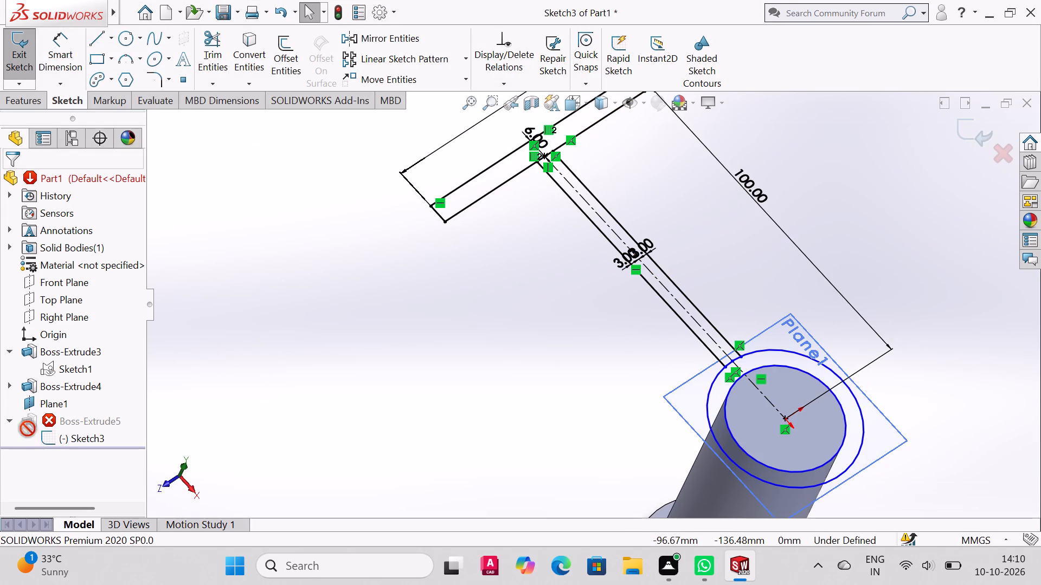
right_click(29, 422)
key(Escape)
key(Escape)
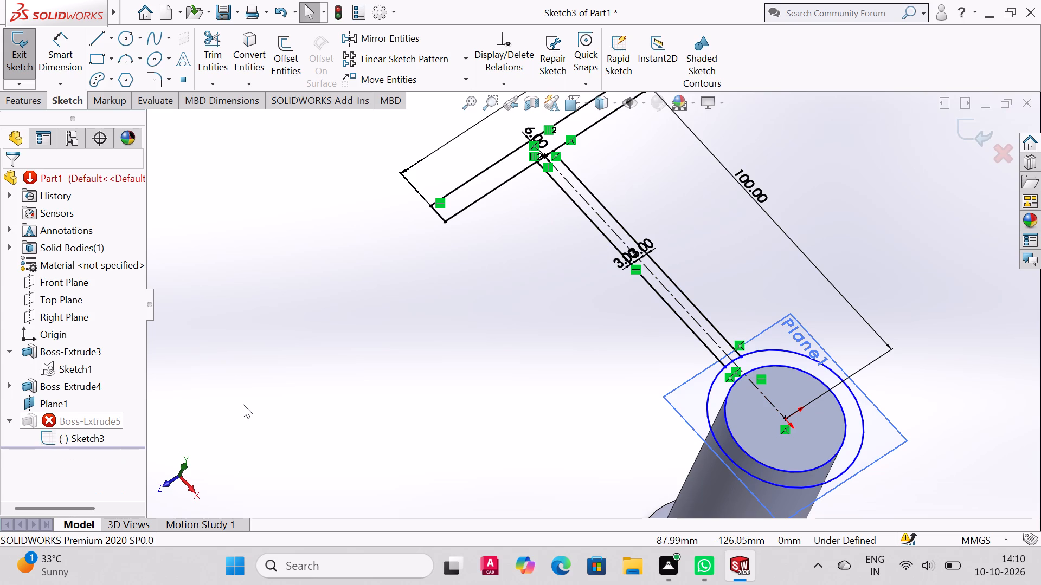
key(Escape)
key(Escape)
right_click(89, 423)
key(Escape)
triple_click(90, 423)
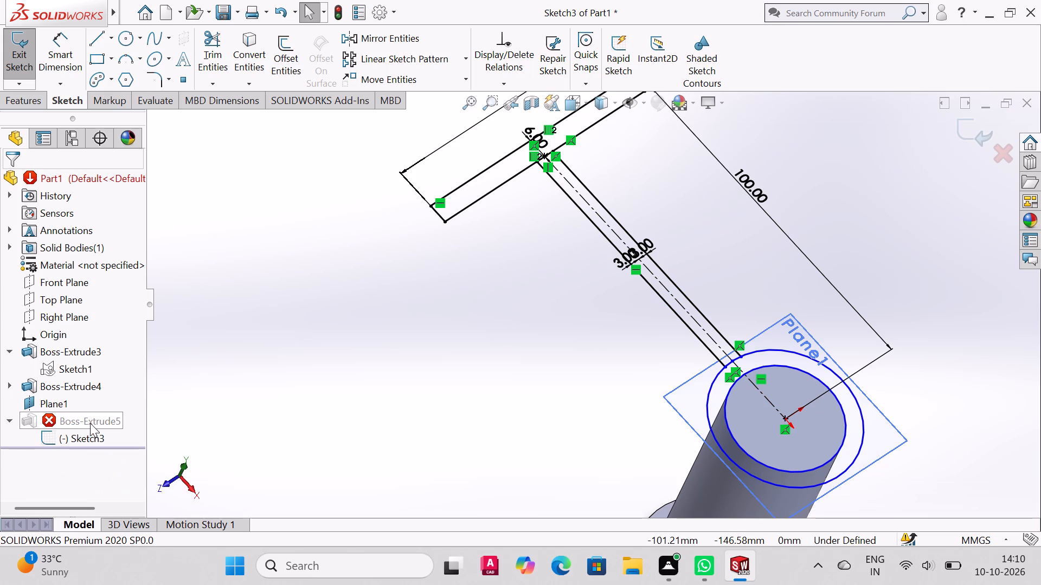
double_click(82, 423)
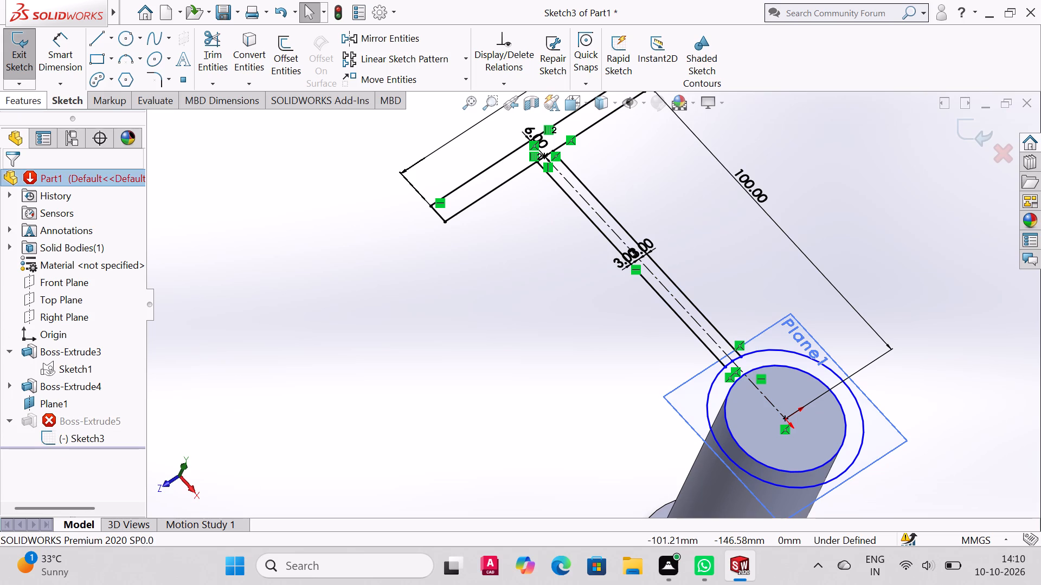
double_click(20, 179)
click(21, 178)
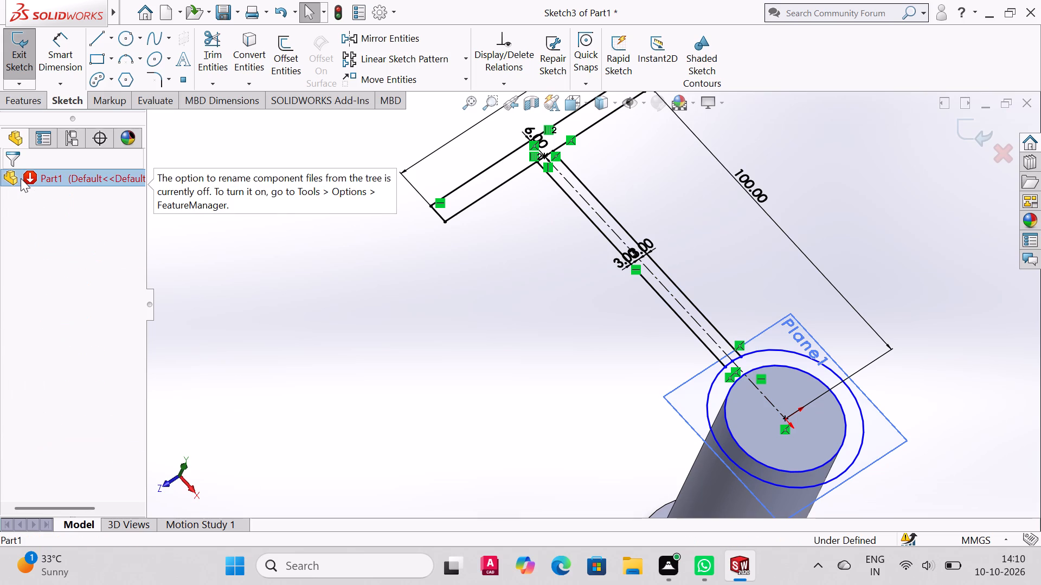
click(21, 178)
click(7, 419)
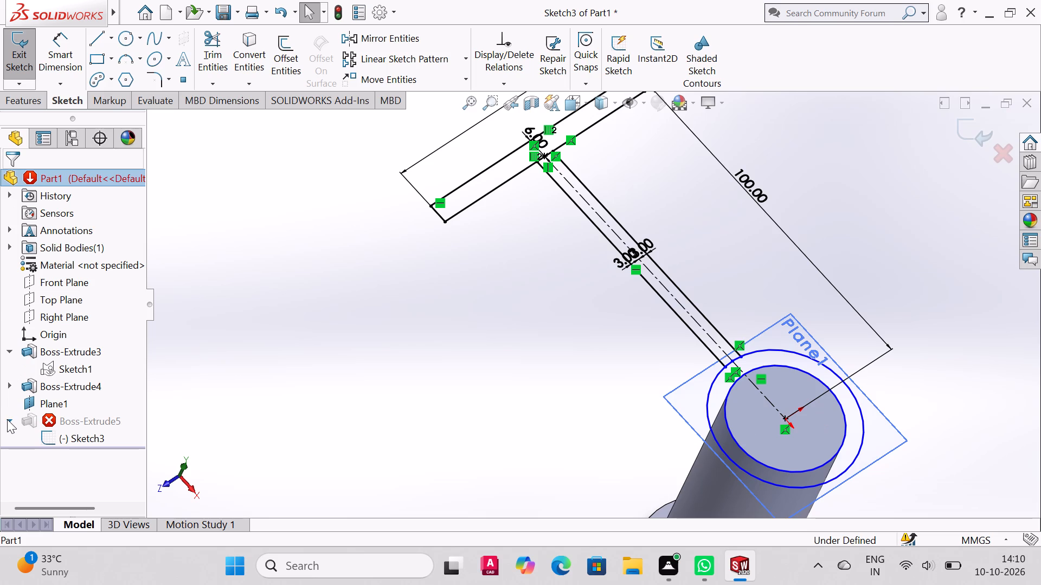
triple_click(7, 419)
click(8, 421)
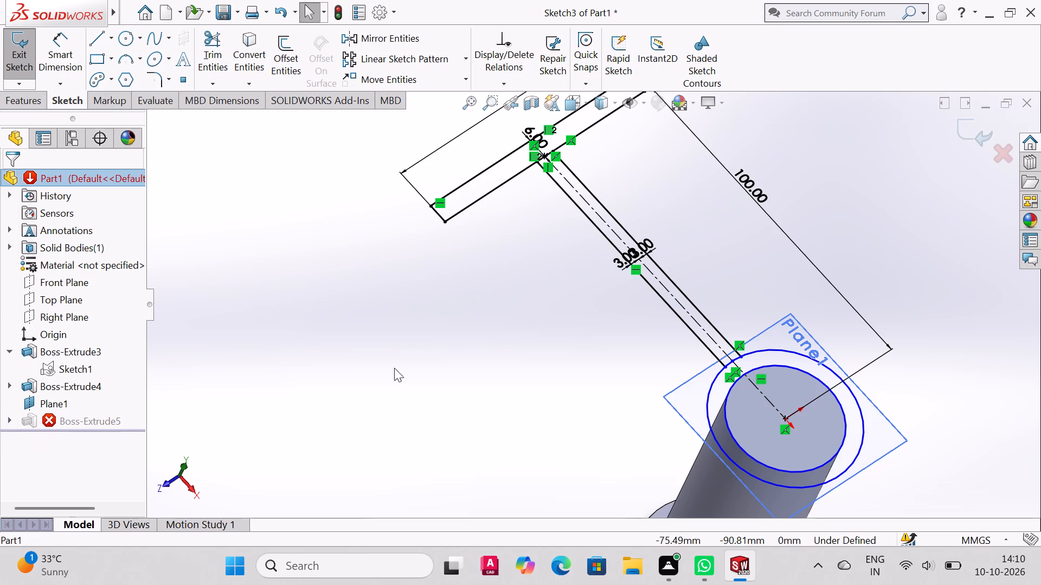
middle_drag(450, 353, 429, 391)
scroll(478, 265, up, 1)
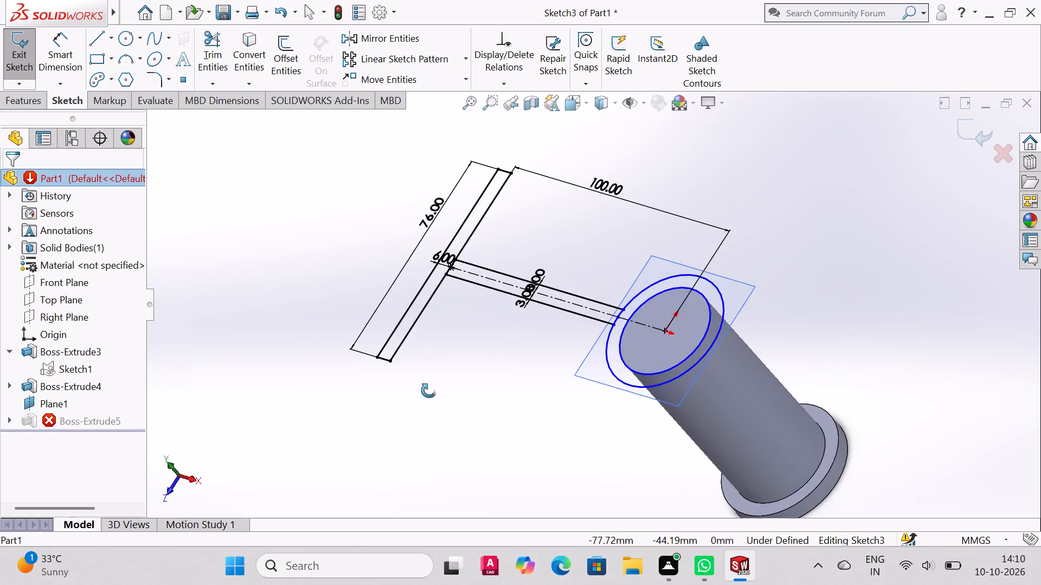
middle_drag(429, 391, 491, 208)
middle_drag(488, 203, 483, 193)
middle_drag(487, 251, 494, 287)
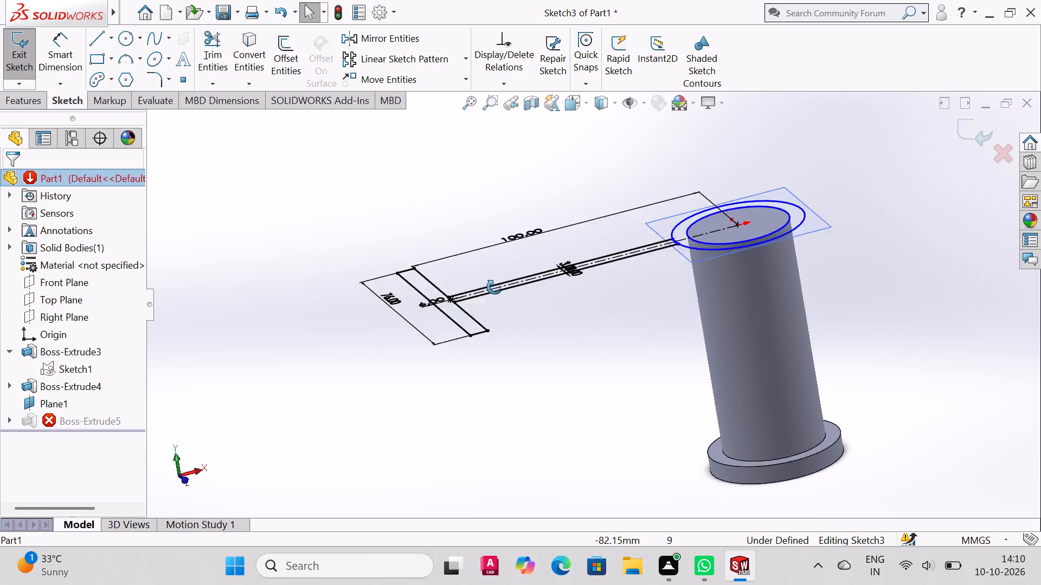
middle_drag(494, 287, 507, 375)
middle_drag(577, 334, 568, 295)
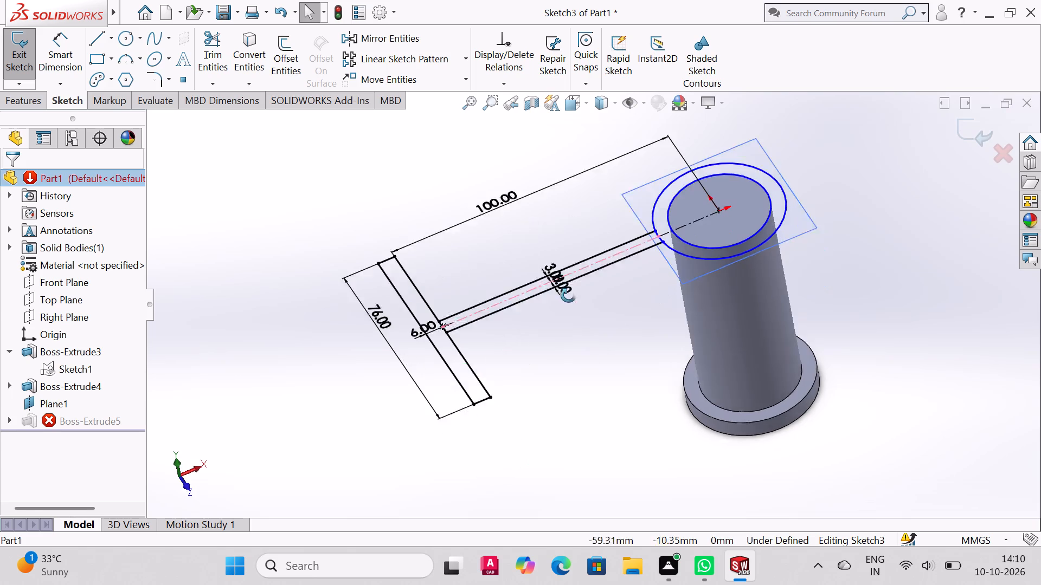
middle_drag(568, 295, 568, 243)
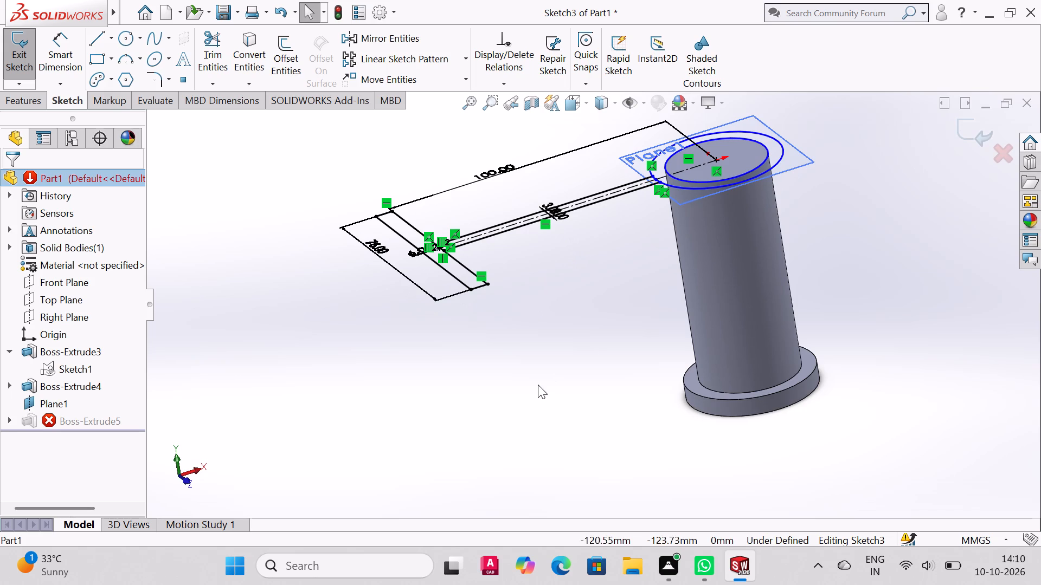
Dimension the diameters of the outer and inner flange circles at their existing sizes.
key(ctrl+5)
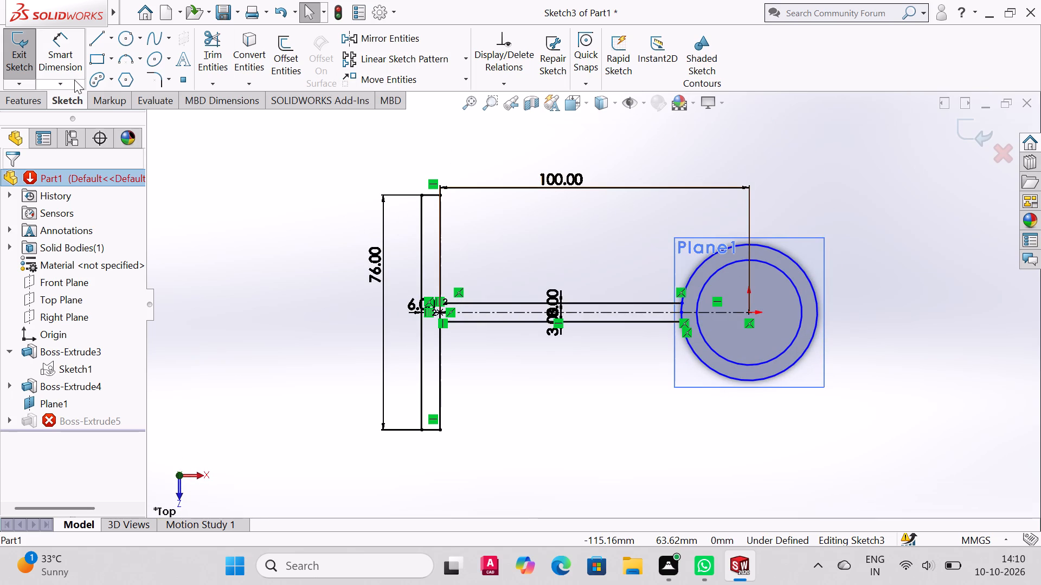
click(53, 45)
click(791, 258)
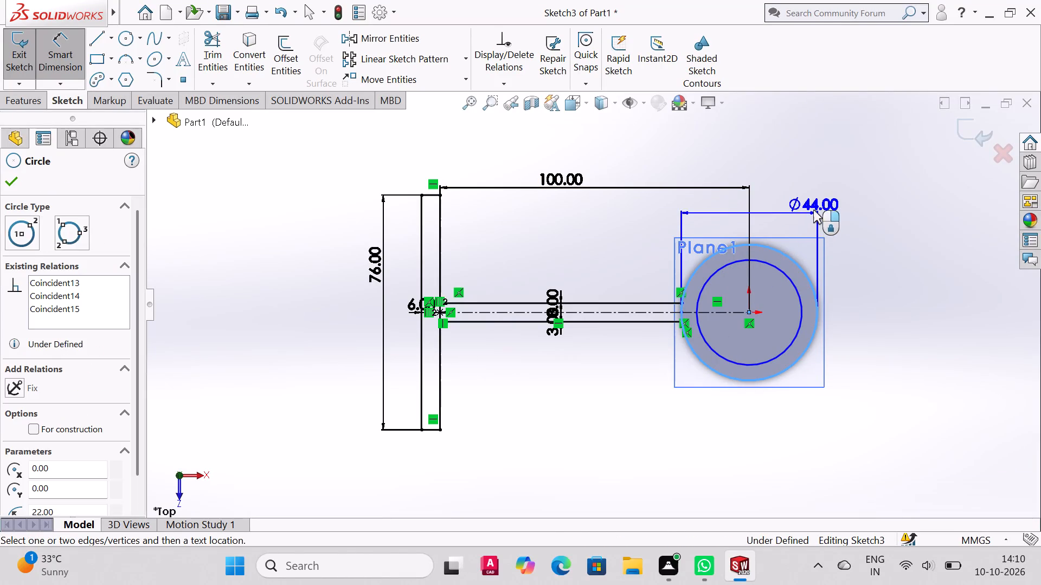
click(819, 199)
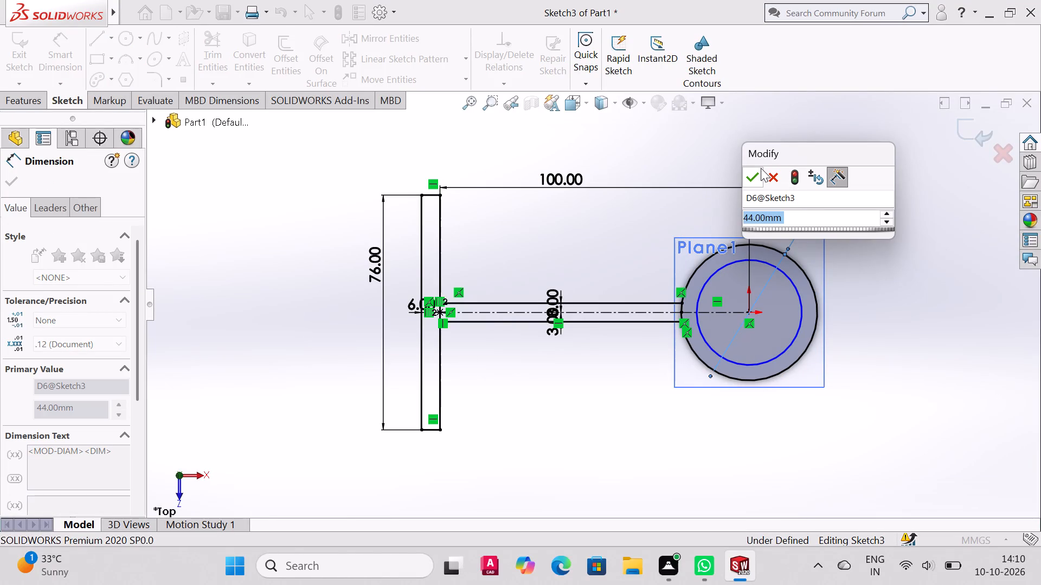
click(759, 169)
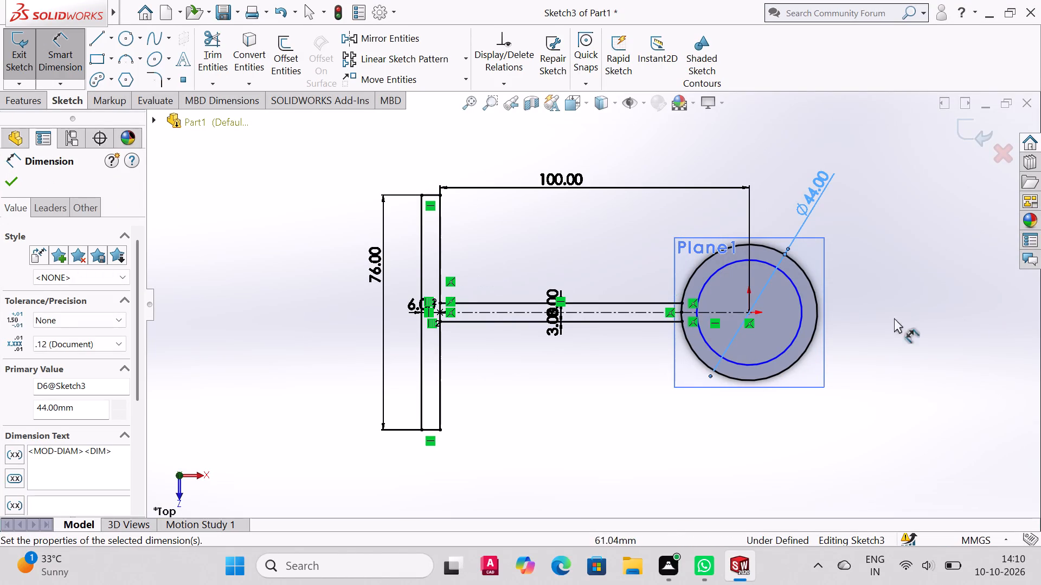
click(798, 296)
click(861, 250)
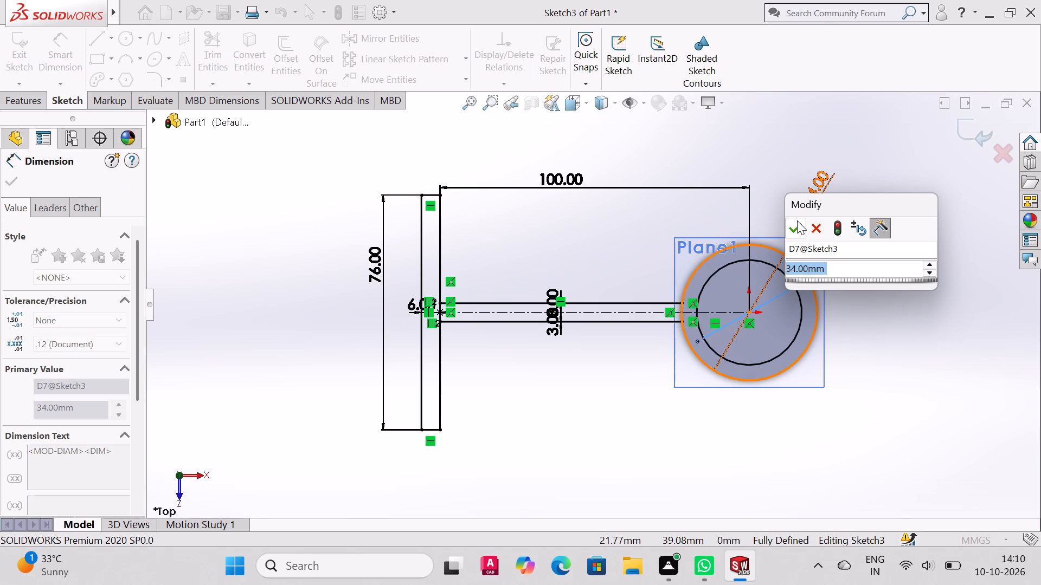
click(797, 222)
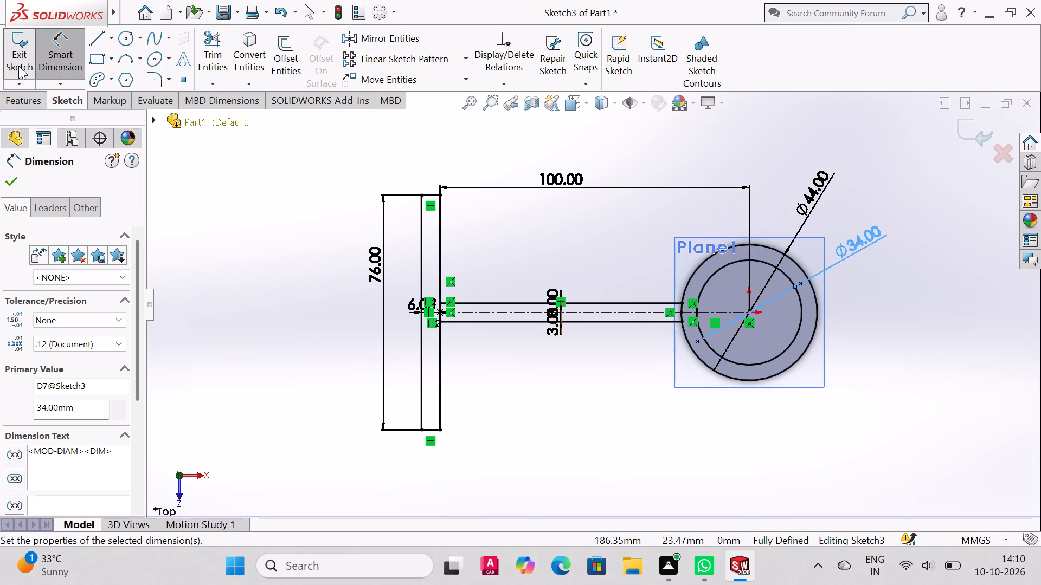
Attempt to exit the flange sketch, diagnose it with Check Sketch for Feature, run the offered Repair Sketch, and close it.
click(59, 42)
click(12, 43)
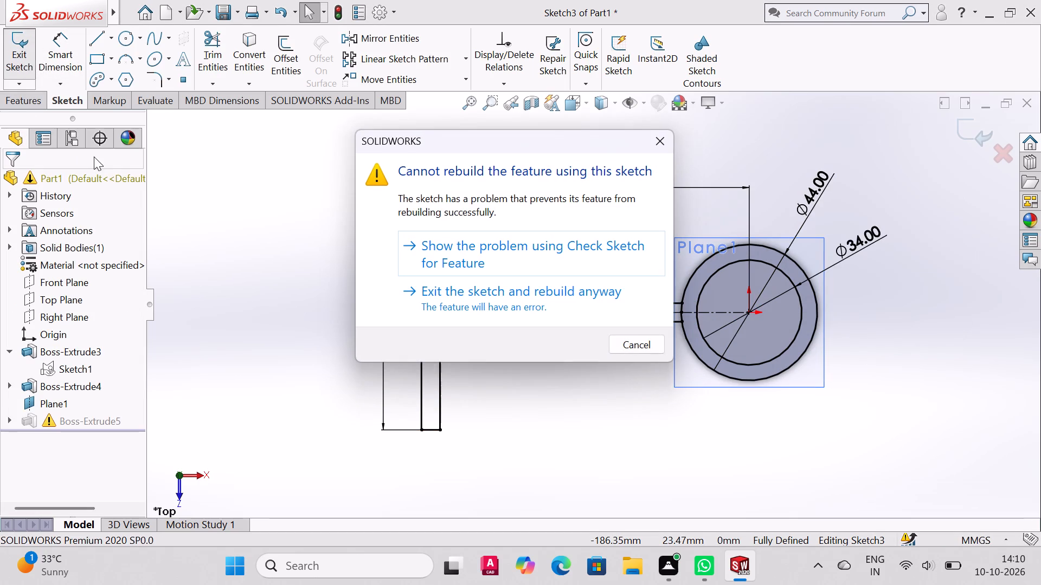
click(486, 249)
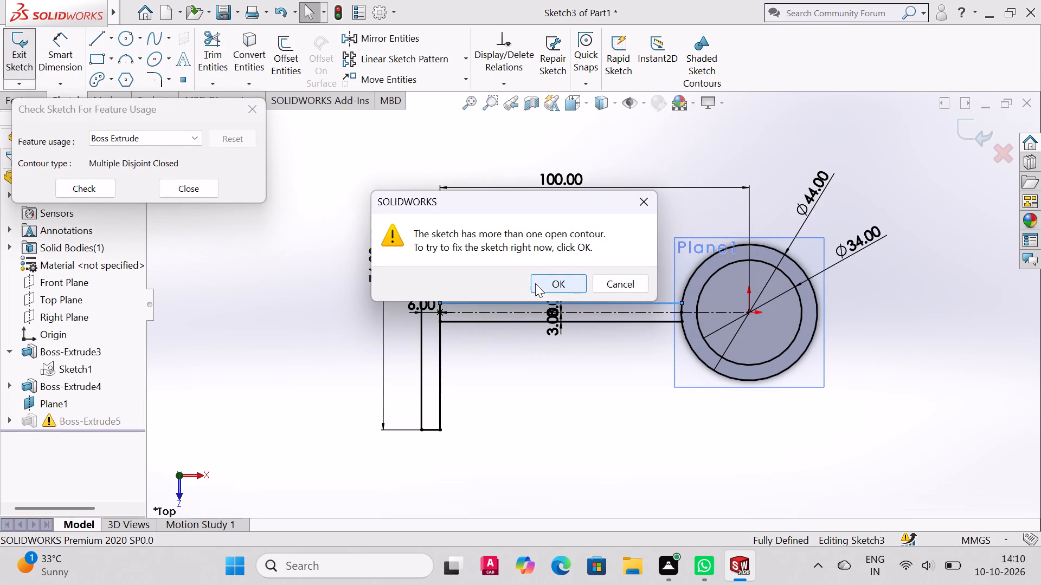
click(551, 278)
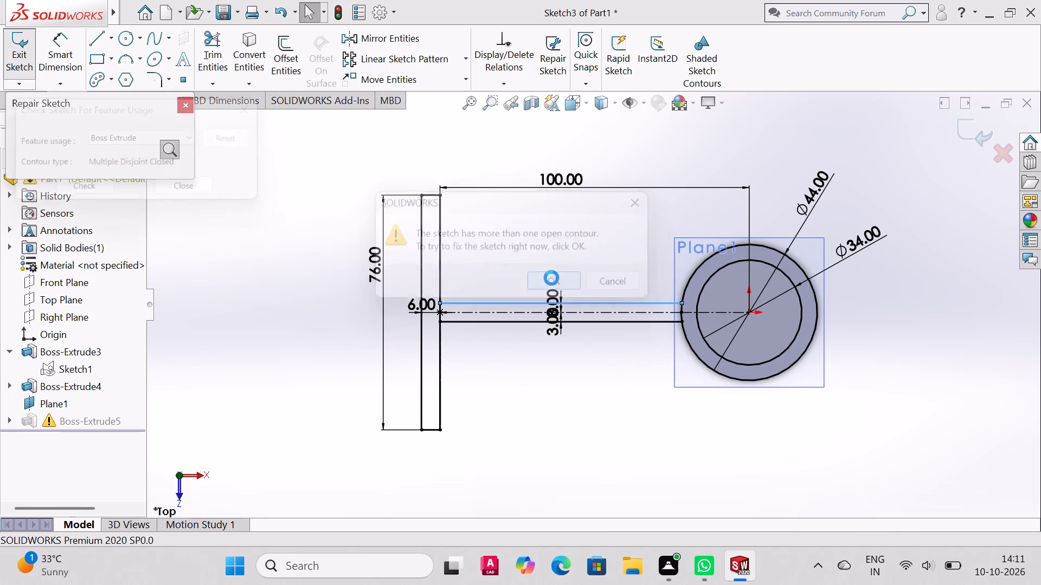
click(194, 105)
click(183, 105)
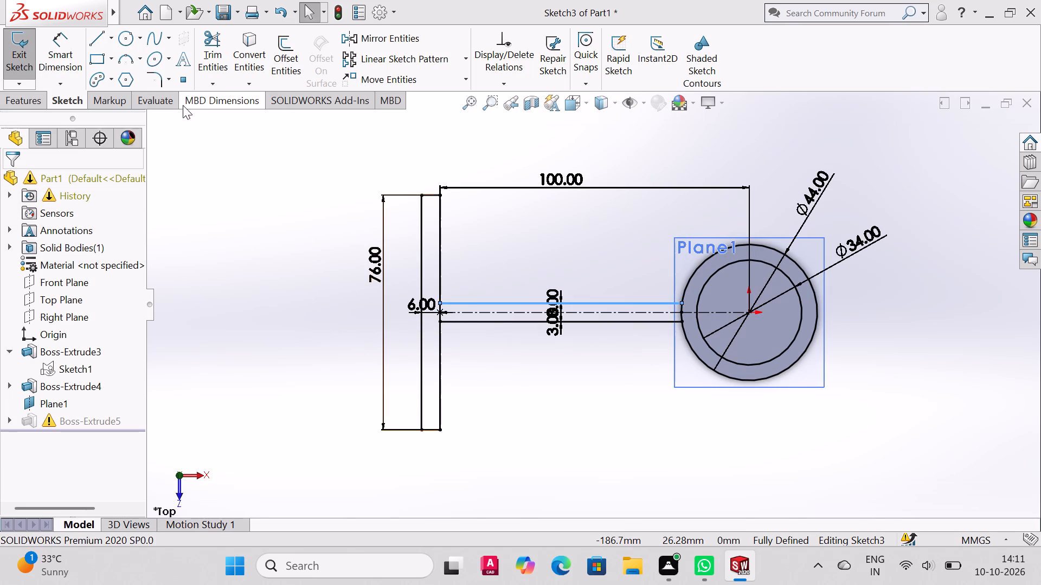
Draw a vertical line closing the arm's end at the outer flange circle, joining the endpoints of its two long edges.
click(96, 38)
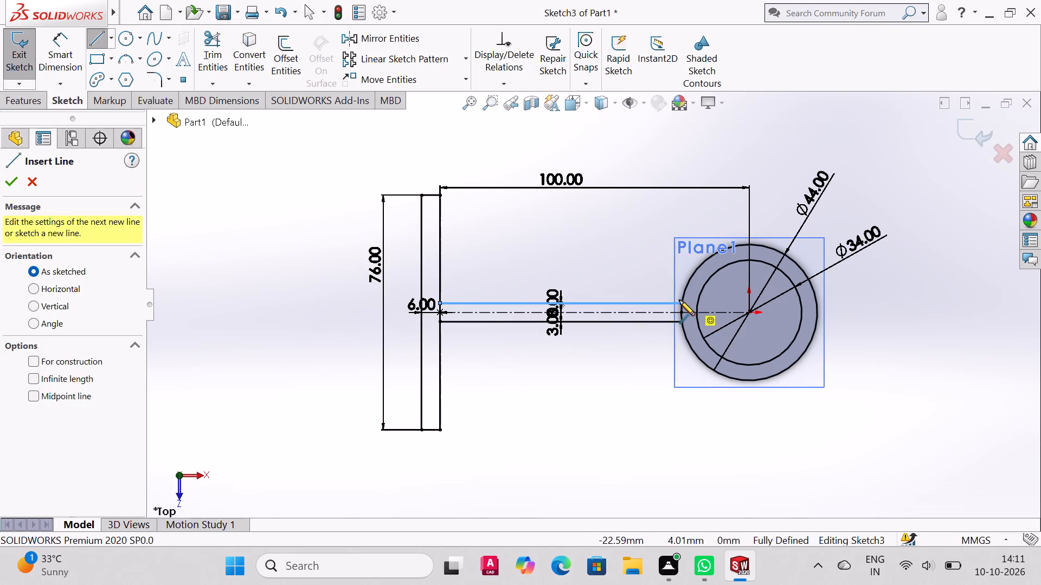
click(682, 303)
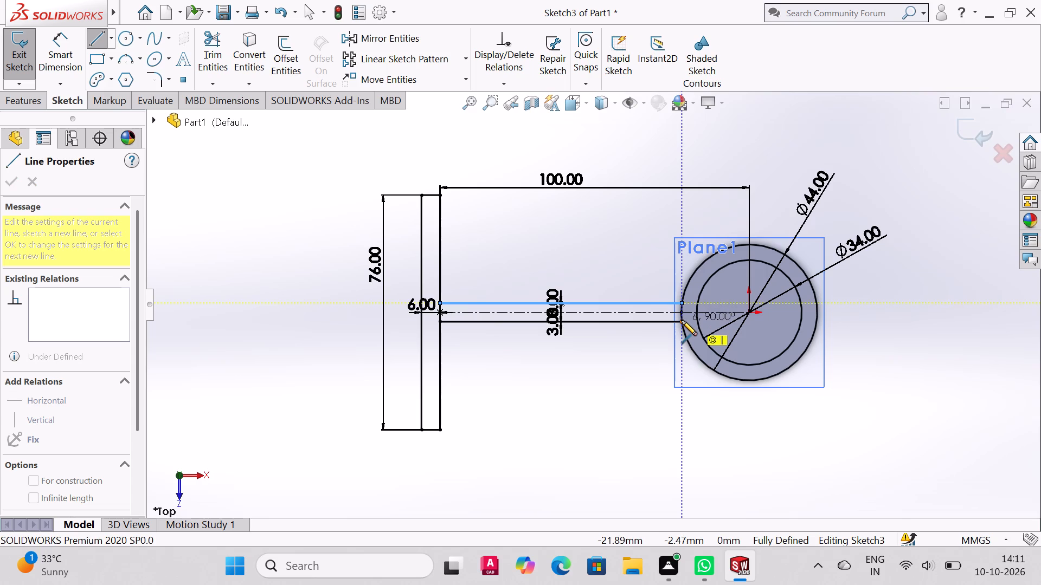
click(682, 321)
right_click(682, 321)
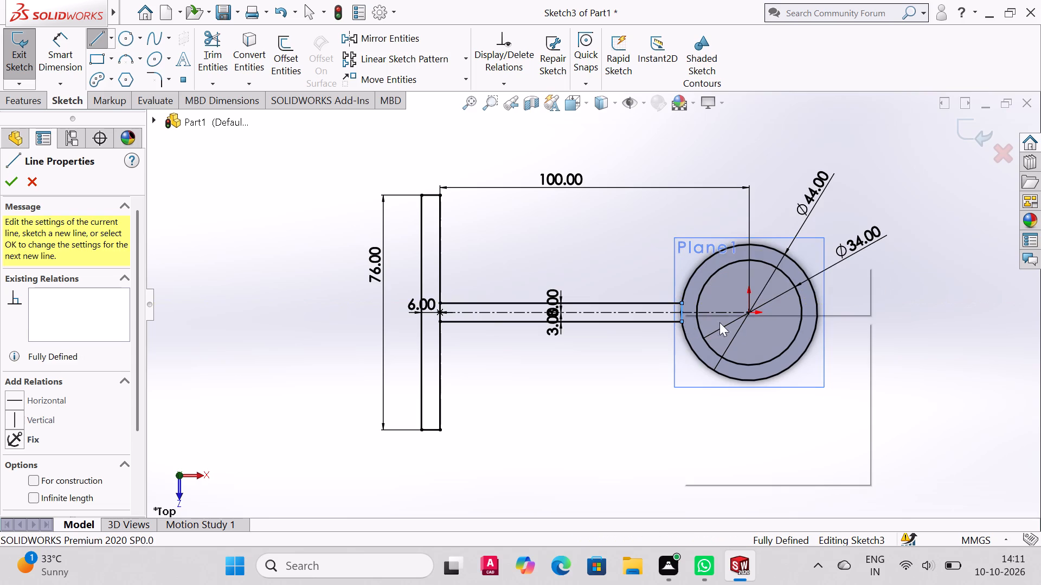
click(722, 333)
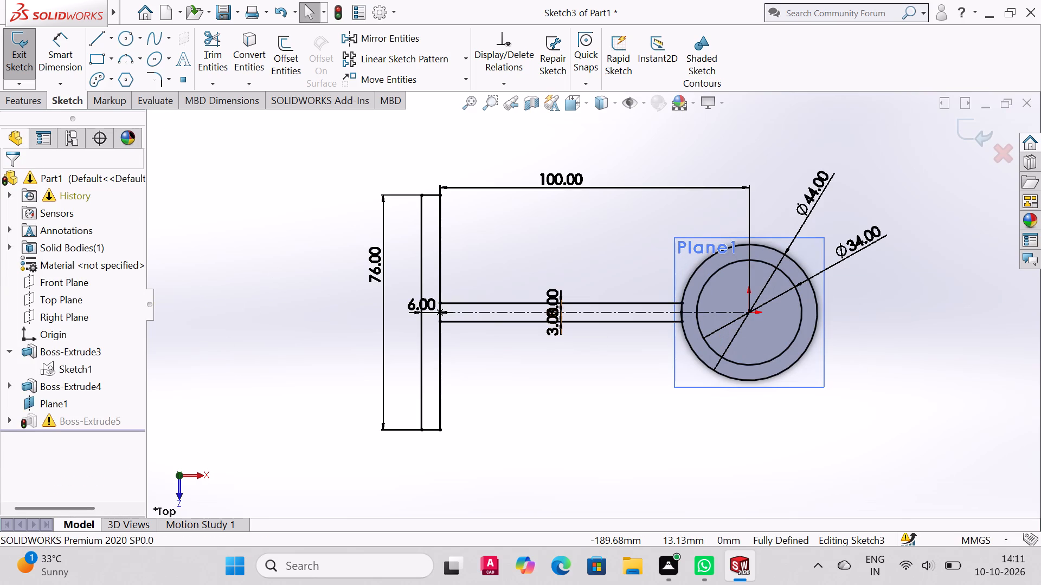
Attempt to exit the sketch again, check it for Boss Extrude usage, and accept the offer to run Repair Sketch.
click(28, 103)
click(74, 103)
click(19, 51)
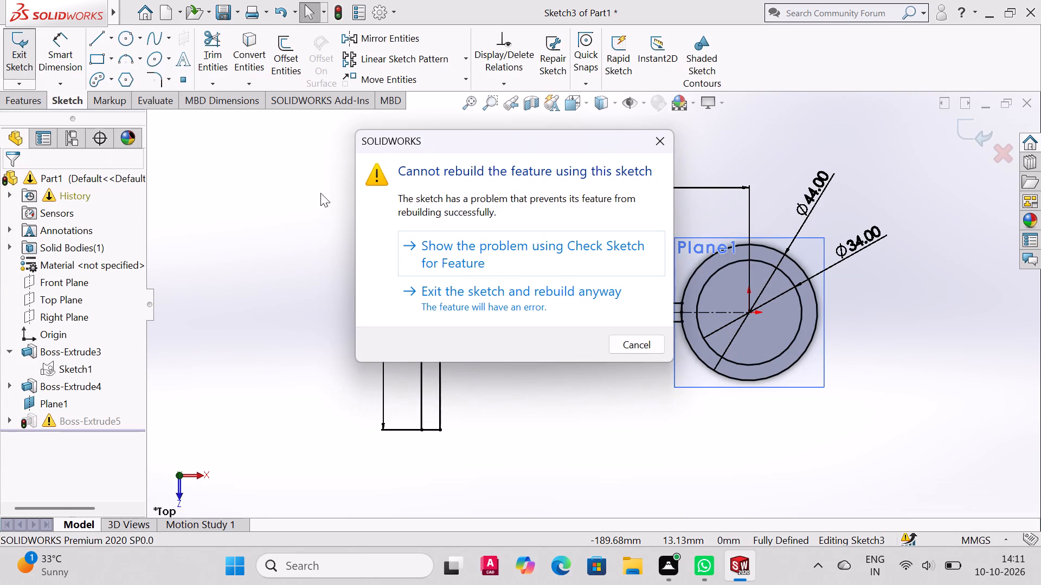
click(542, 256)
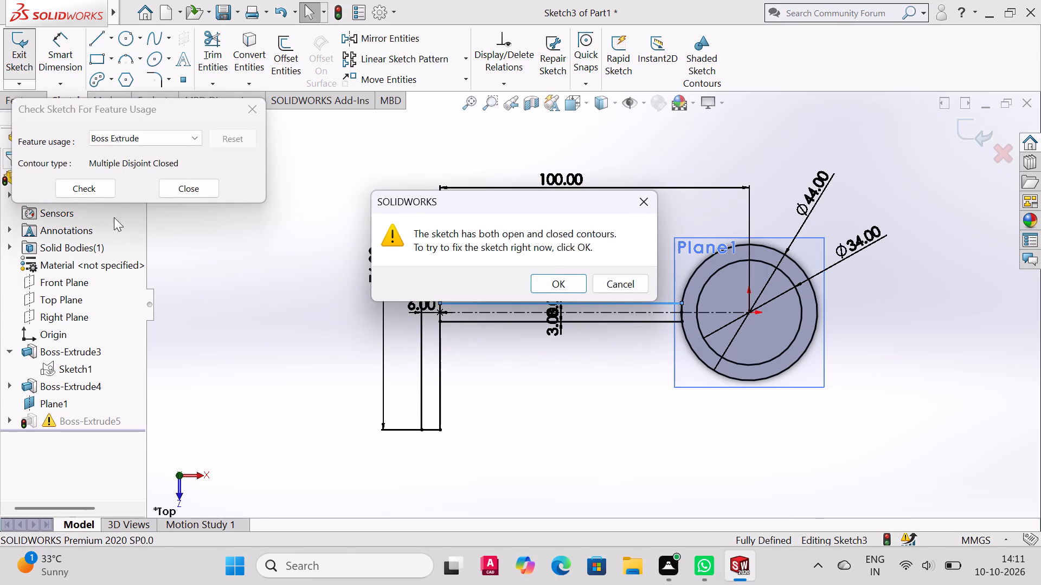
click(95, 190)
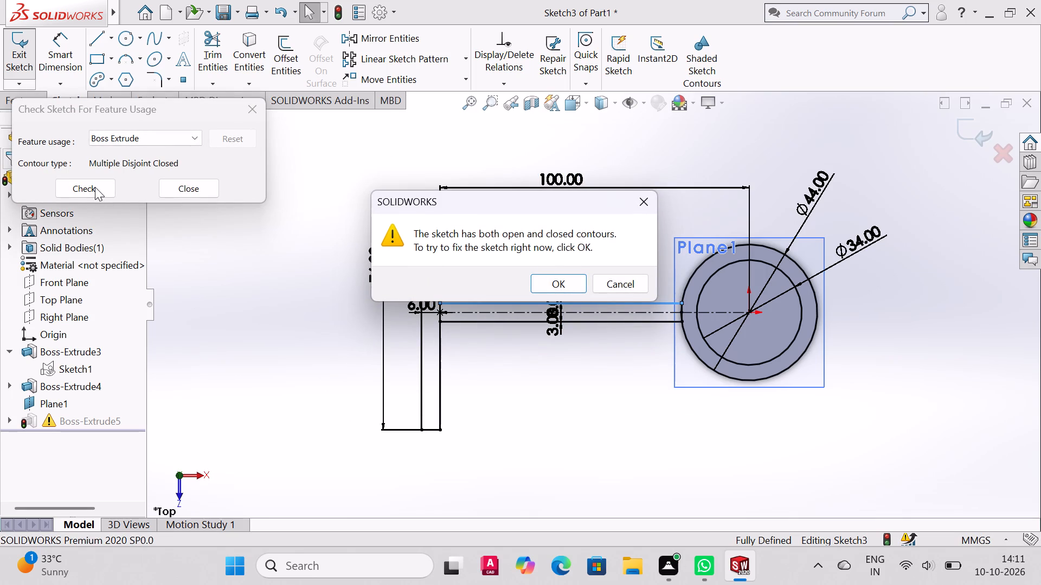
click(95, 187)
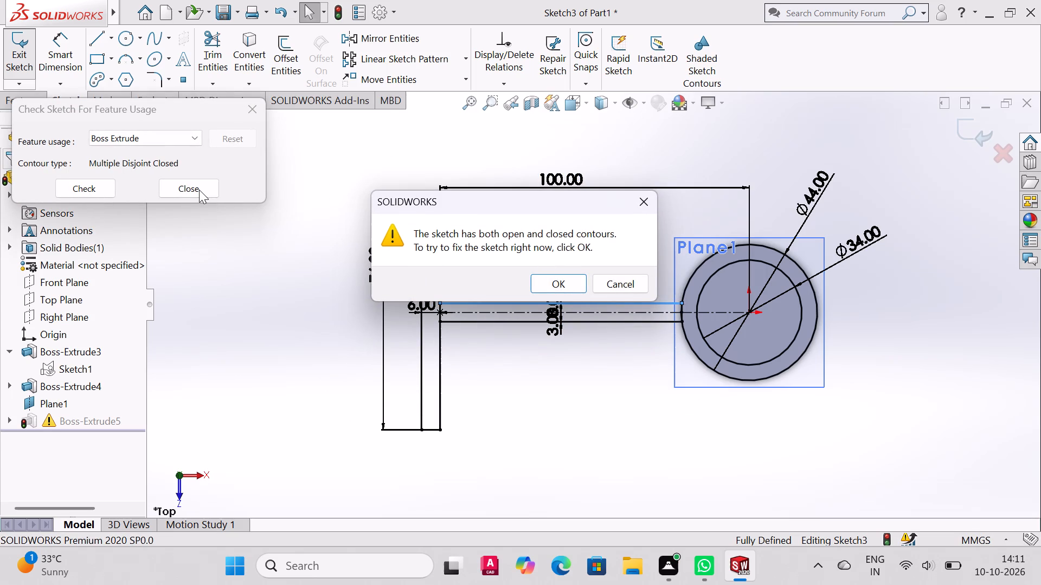
click(86, 188)
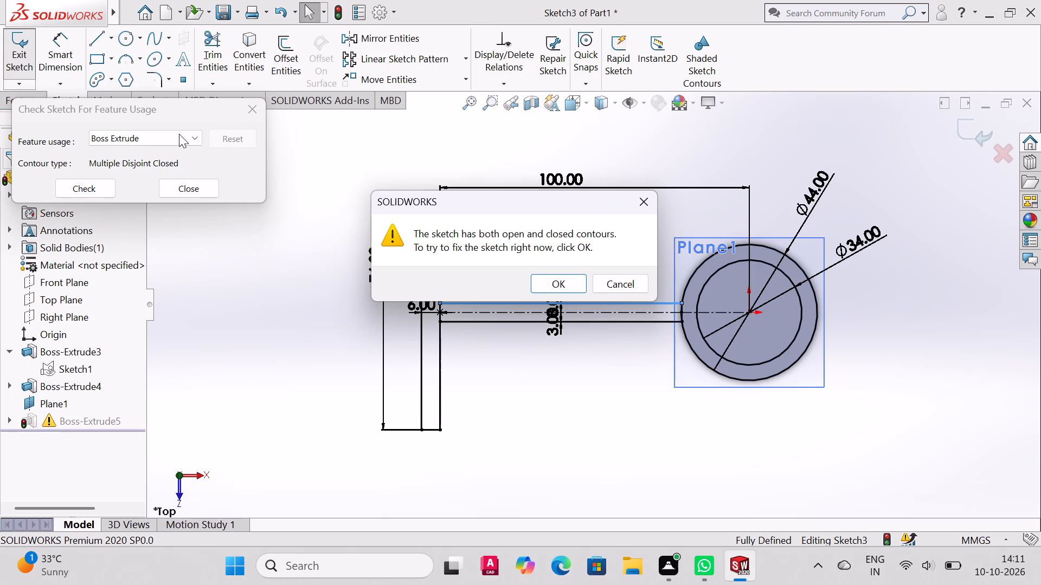
triple_click(179, 134)
click(252, 108)
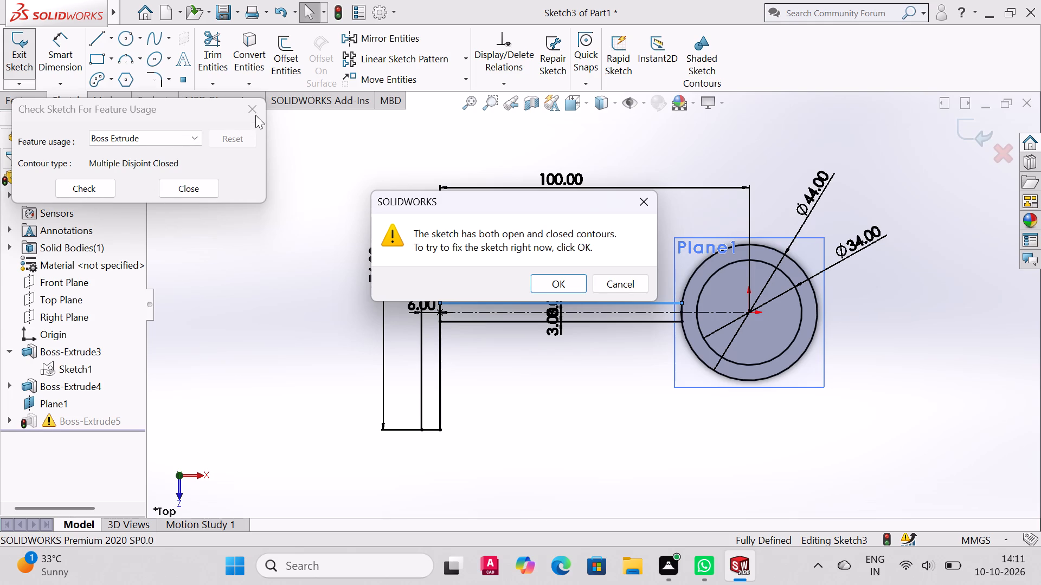
click(255, 113)
double_click(253, 103)
click(186, 186)
click(98, 187)
click(555, 297)
click(560, 279)
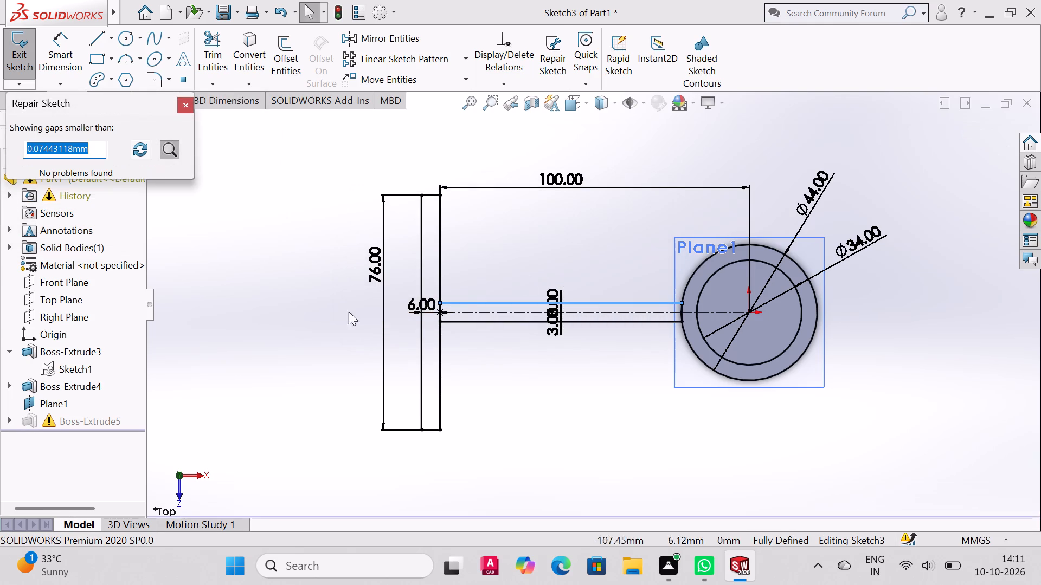
Power-trim the crosspiece's inner edge between the arm's two long edges, on both sides of the centerline.
middle_drag(596, 347, 592, 293)
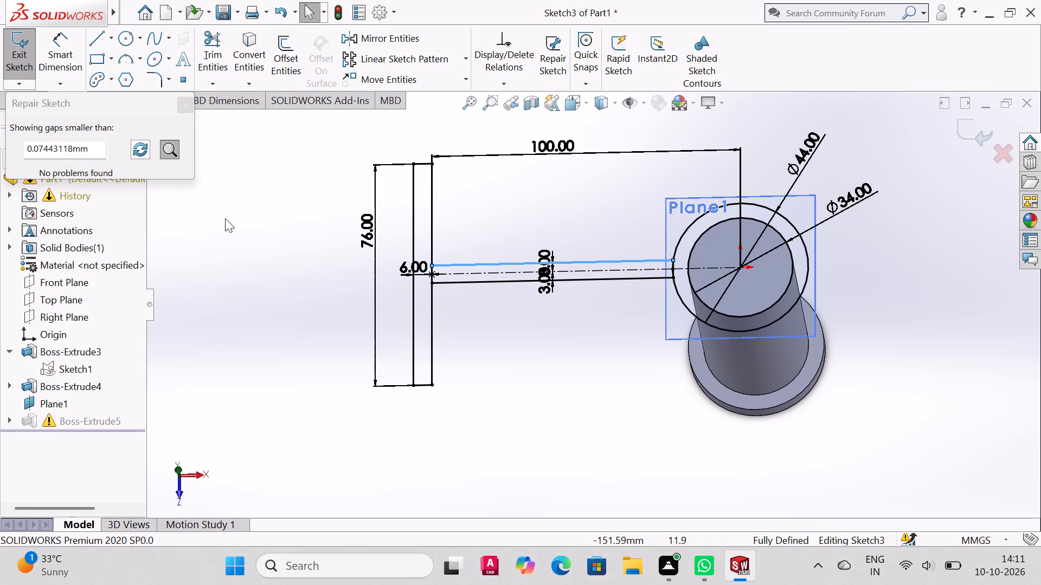
scroll(502, 289, up, 3)
scroll(503, 287, down, 8)
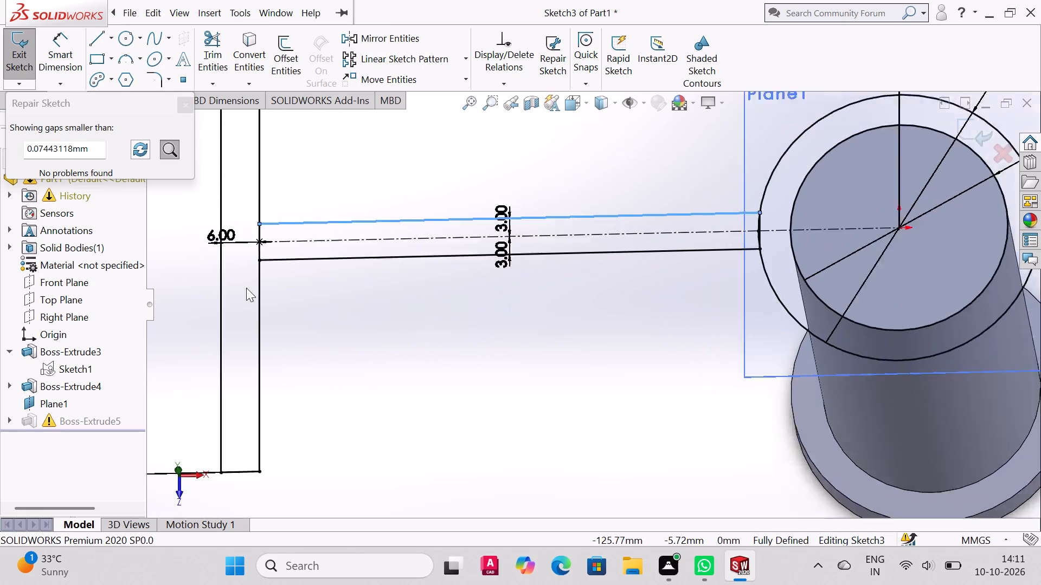
scroll(246, 288, down, 2)
scroll(510, 116, up, 4)
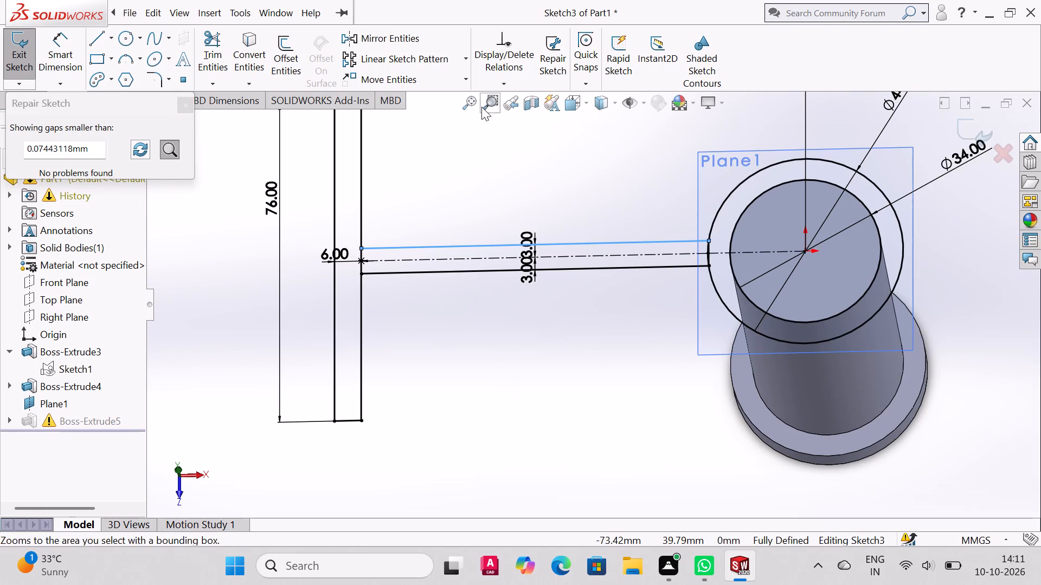
click(493, 107)
drag(305, 220, 434, 309)
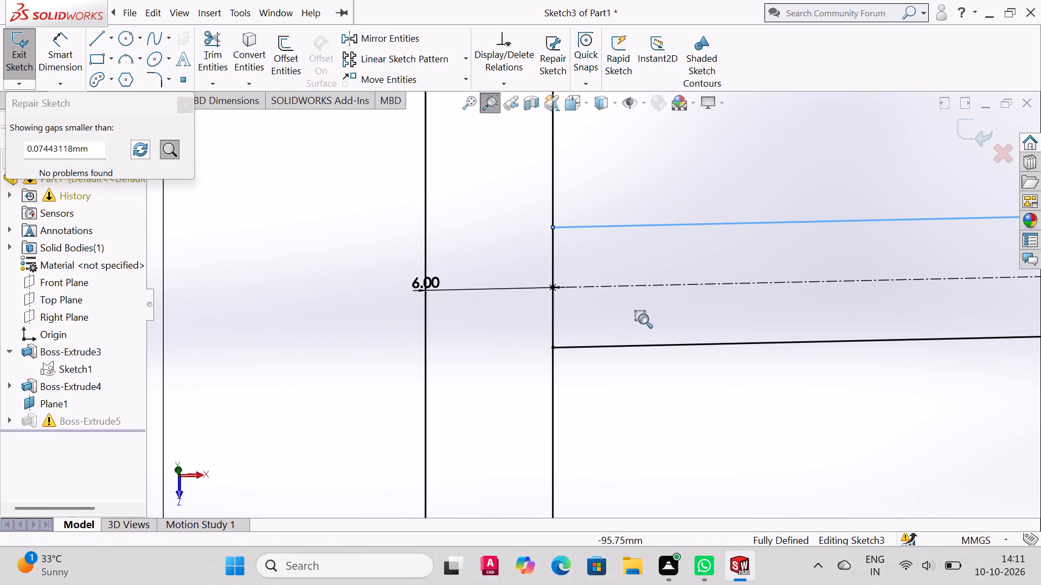
click(214, 38)
drag(516, 250, 632, 255)
drag(516, 313, 576, 314)
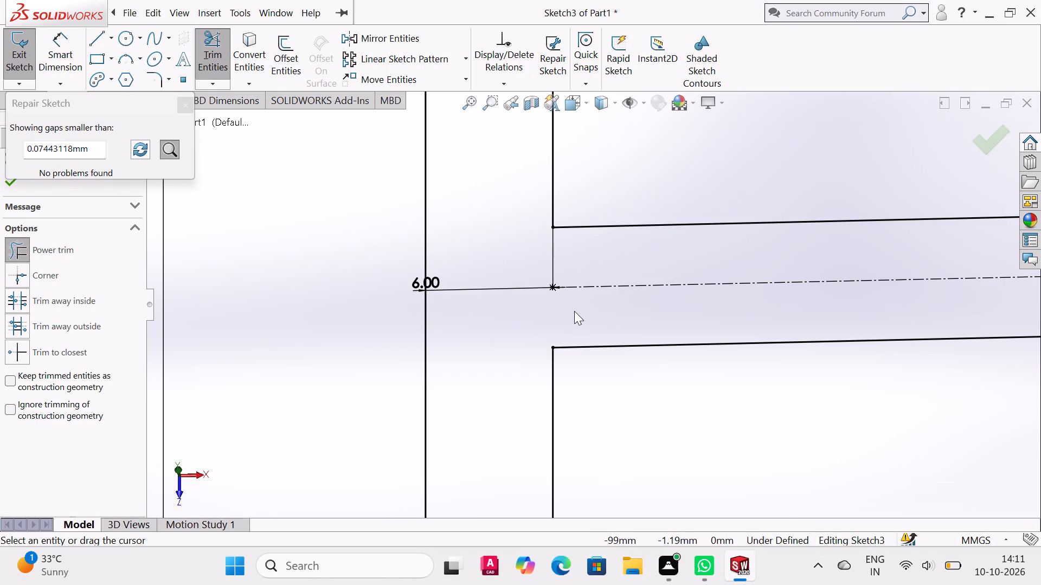
drag(583, 317, 704, 421)
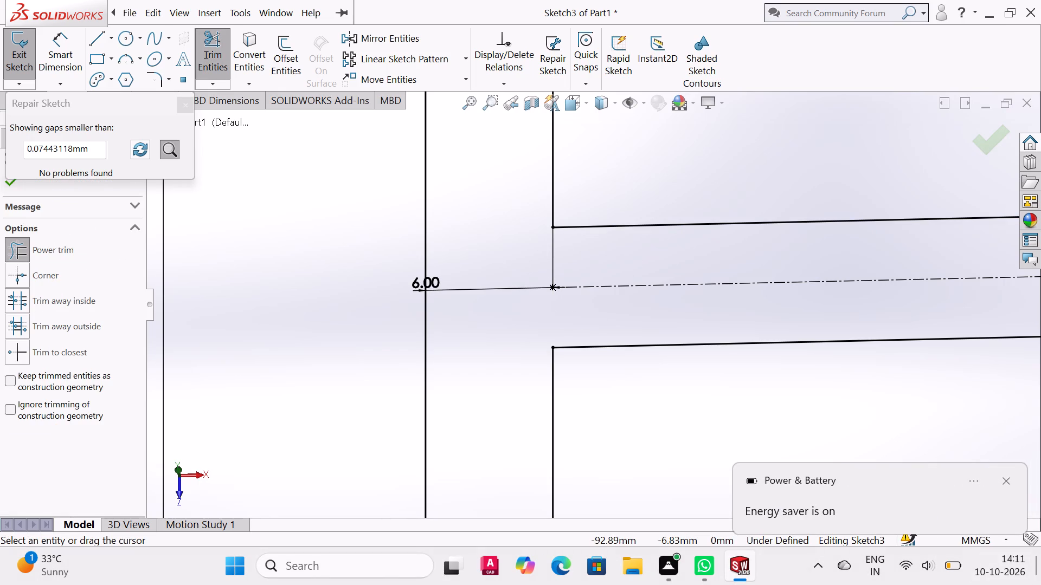
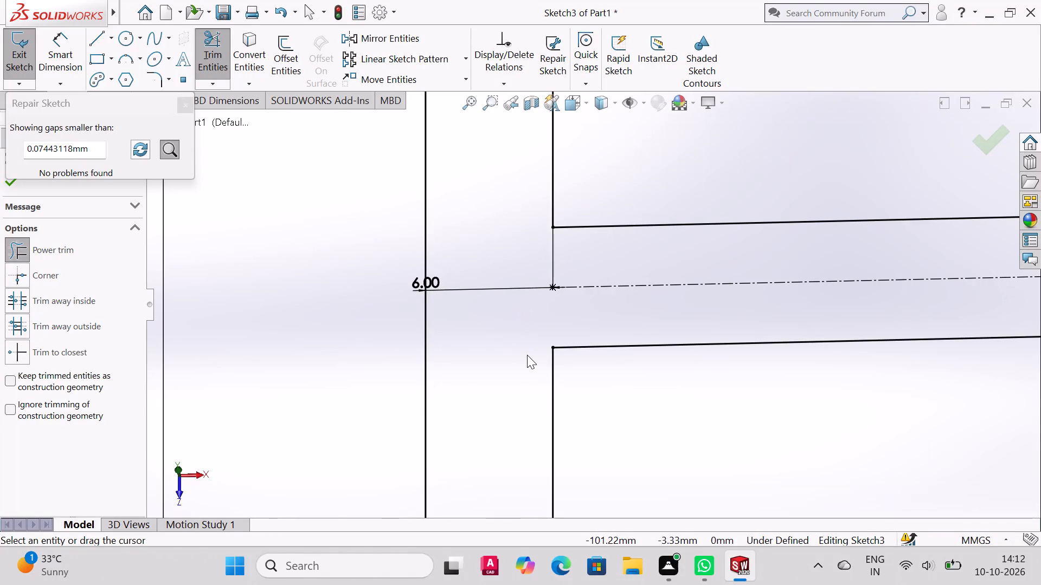
Close the Repair Sketch gap check, keeping the flange sketch open for editing.
click(183, 109)
scroll(384, 293, up, 10)
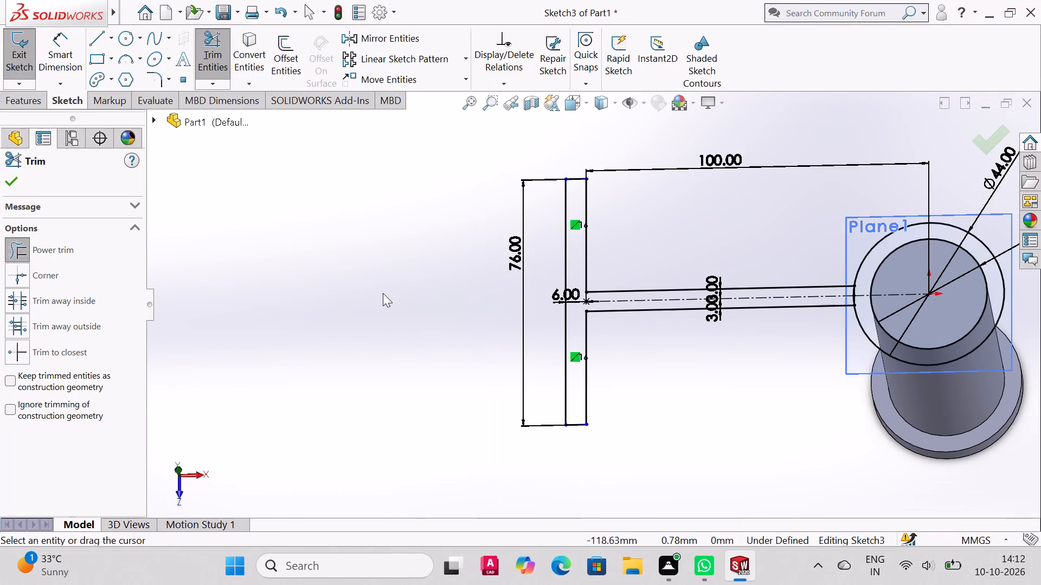
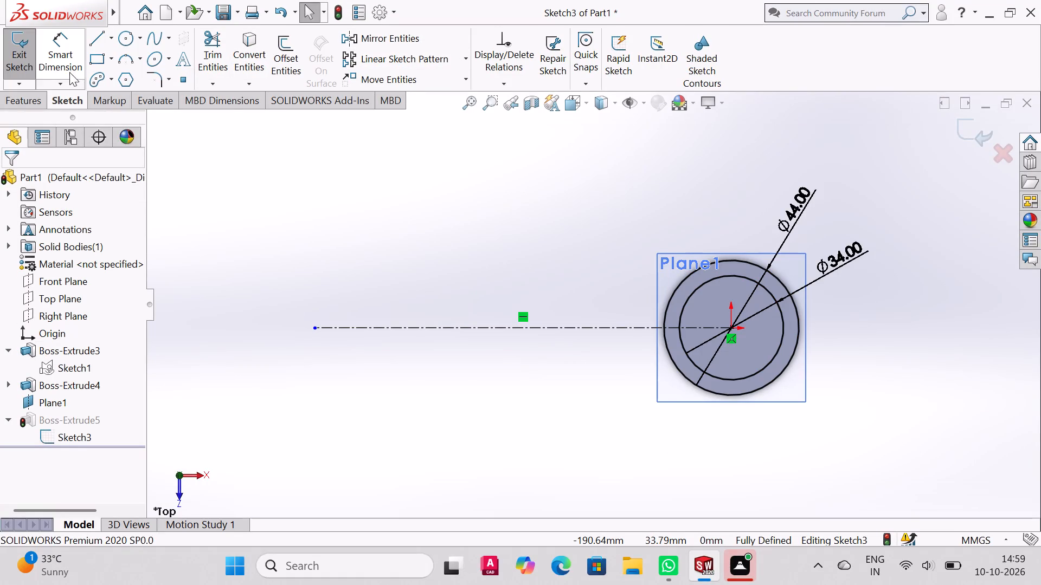
Offset the horizontal centerline 3 mm in both directions to form the two edges of the arm.
click(99, 43)
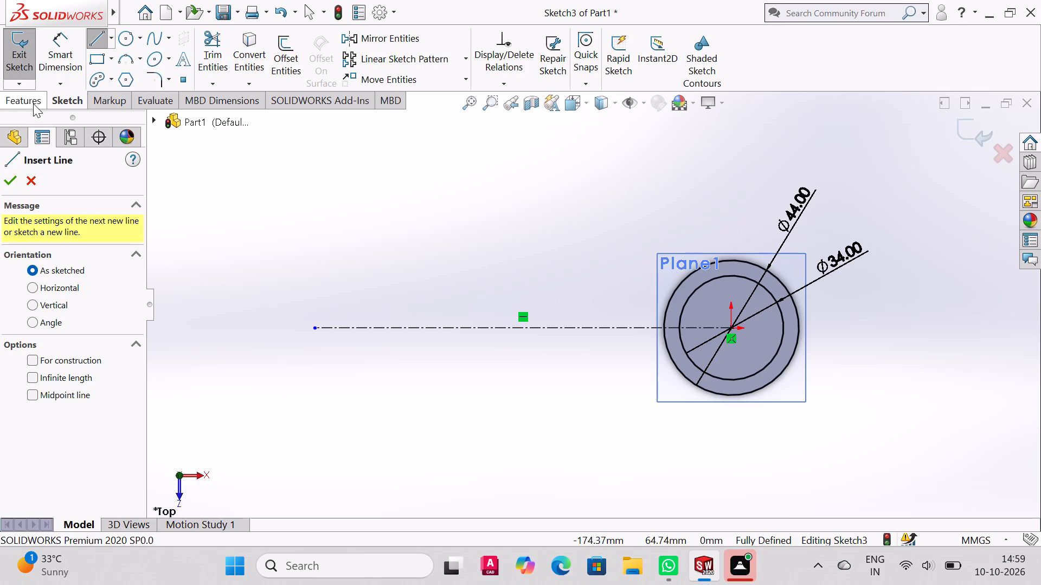
click(280, 37)
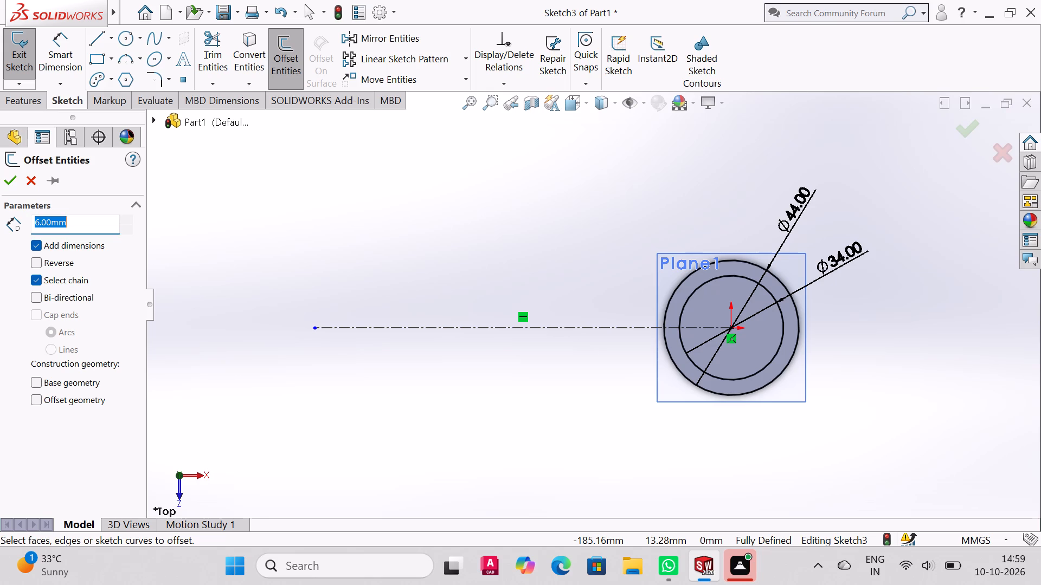
key(3)
key(Return)
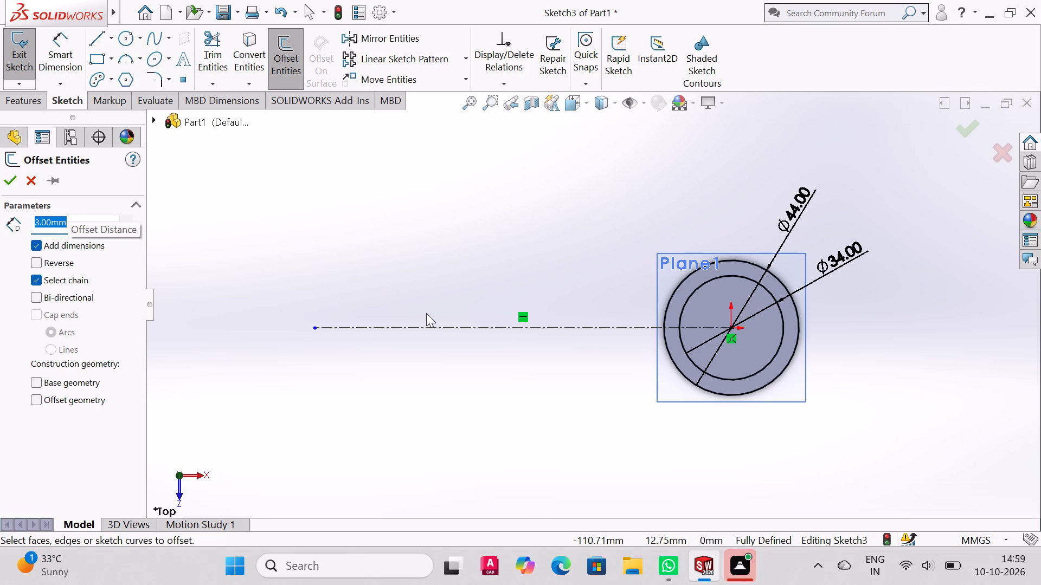
click(574, 328)
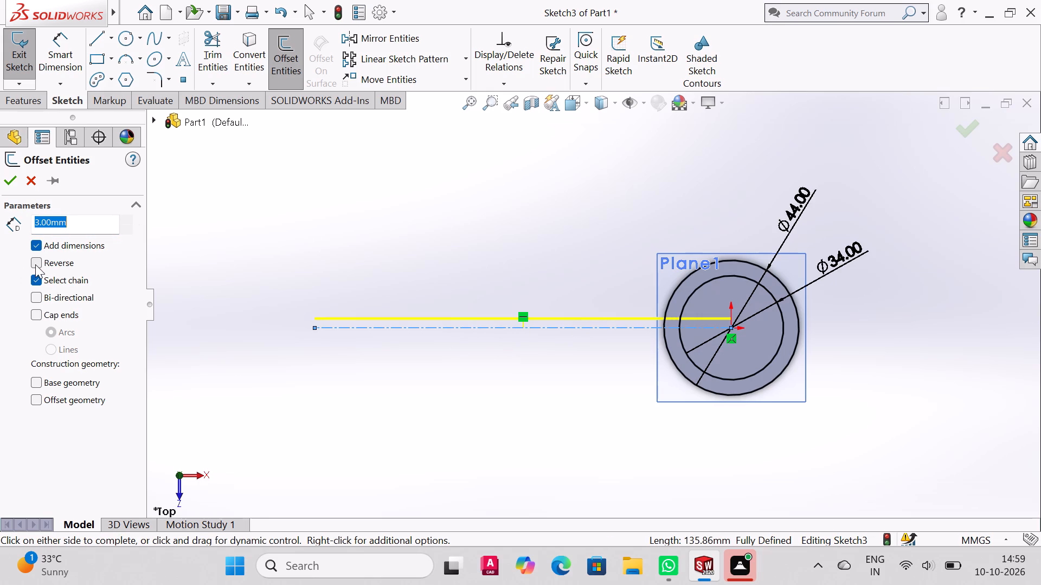
click(35, 302)
click(5, 185)
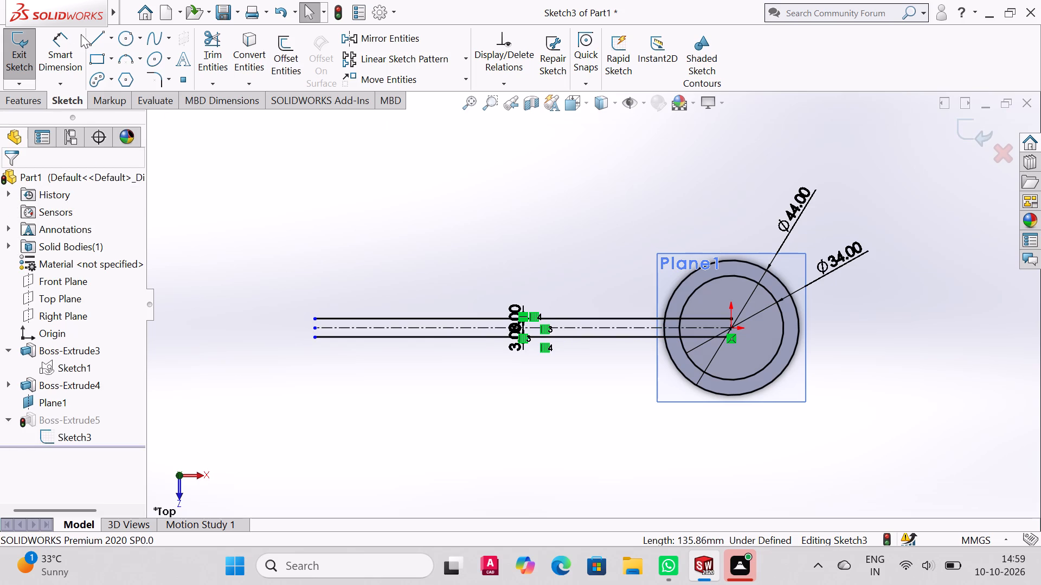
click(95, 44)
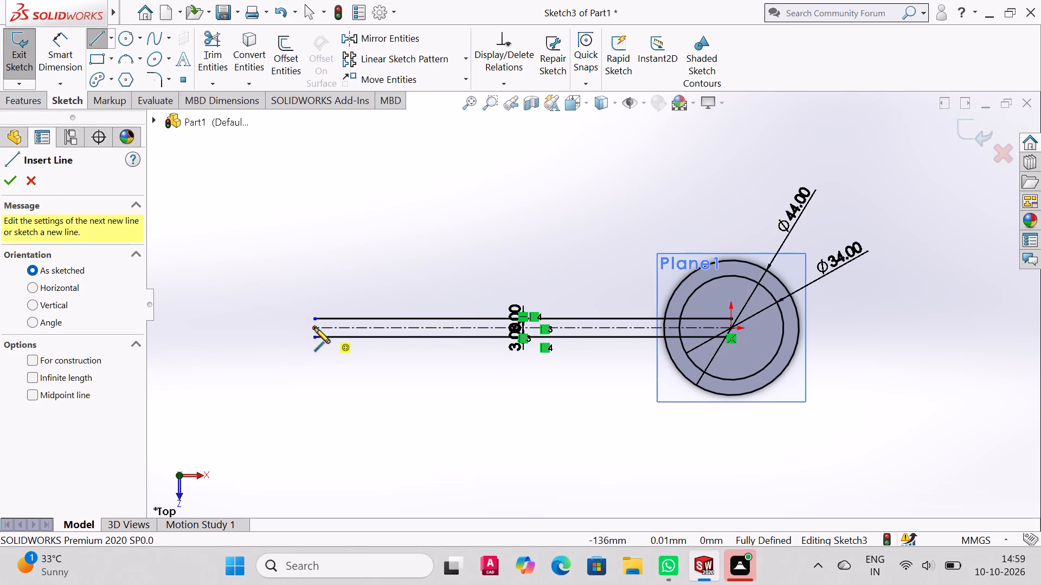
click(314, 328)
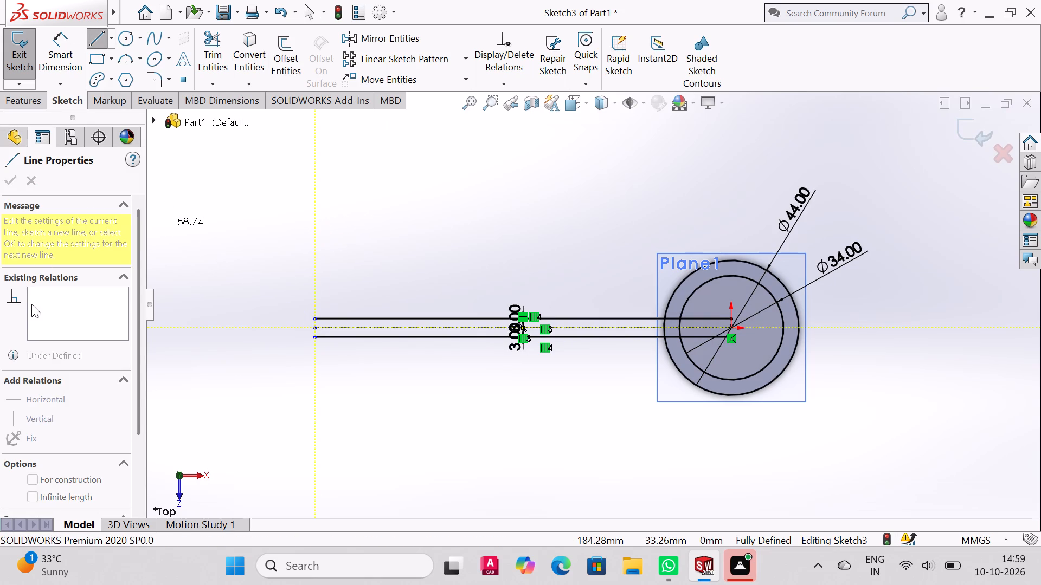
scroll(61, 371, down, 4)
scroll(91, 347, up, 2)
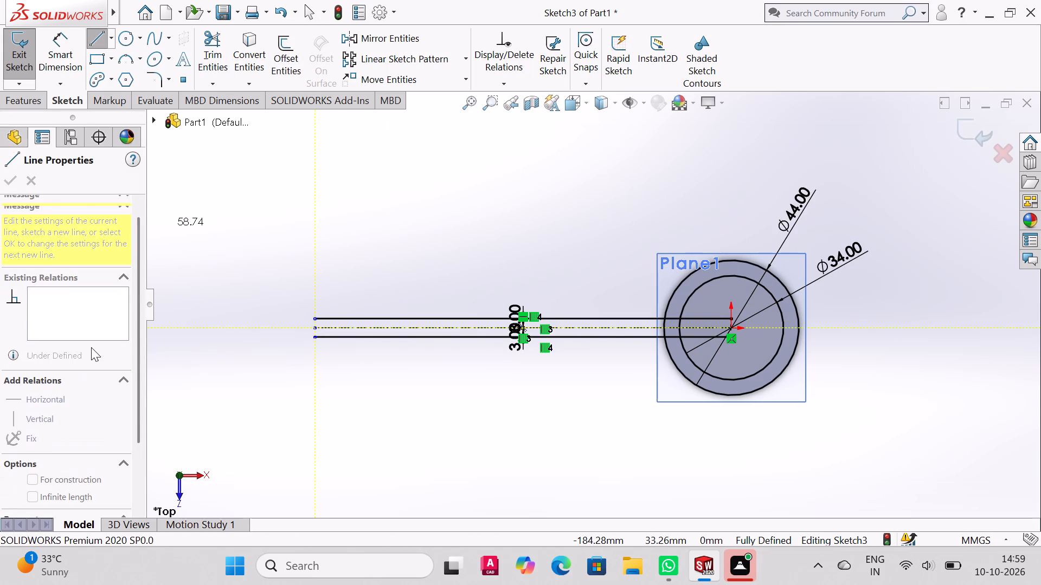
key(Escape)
Sketch a vertical midpoint line about 78 mm long, centred on the arm centerline's end away from the circles.
click(95, 42)
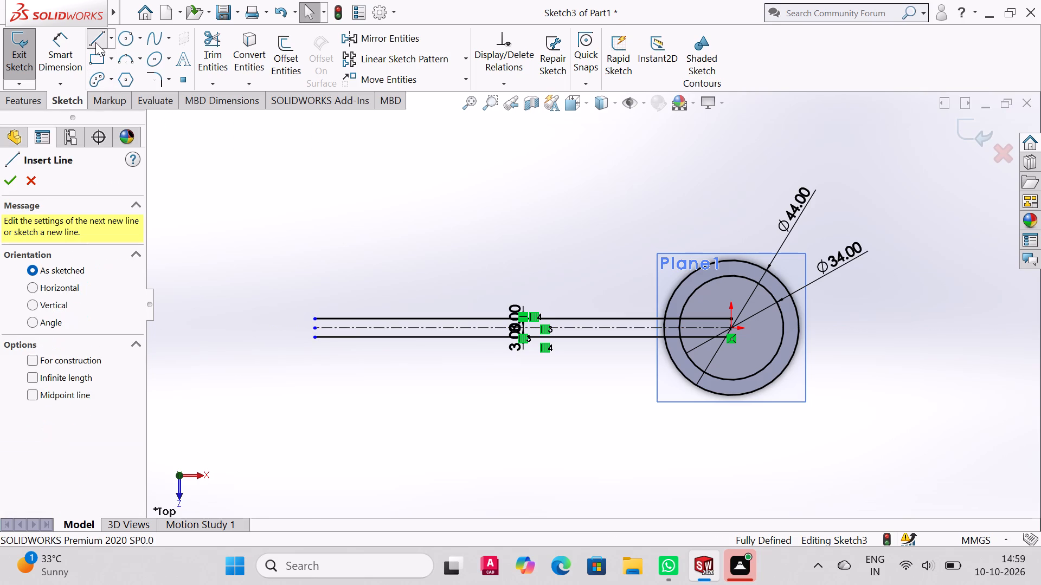
click(33, 398)
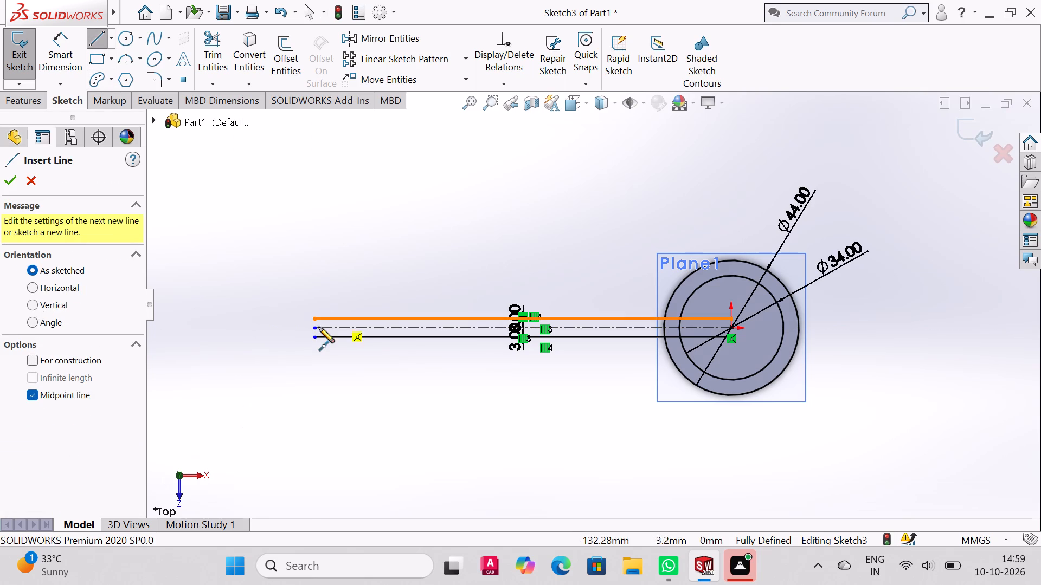
click(316, 329)
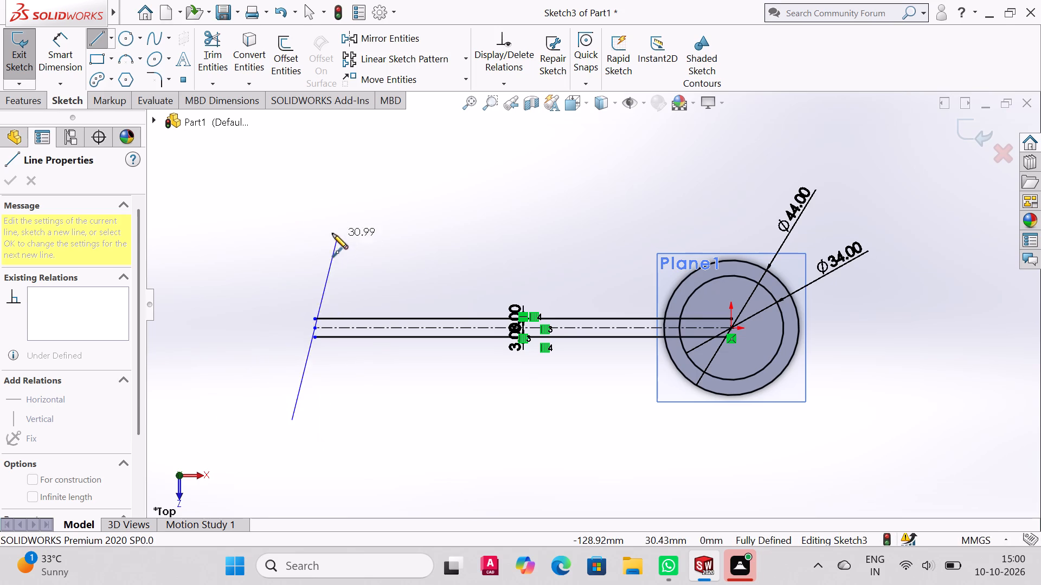
click(314, 209)
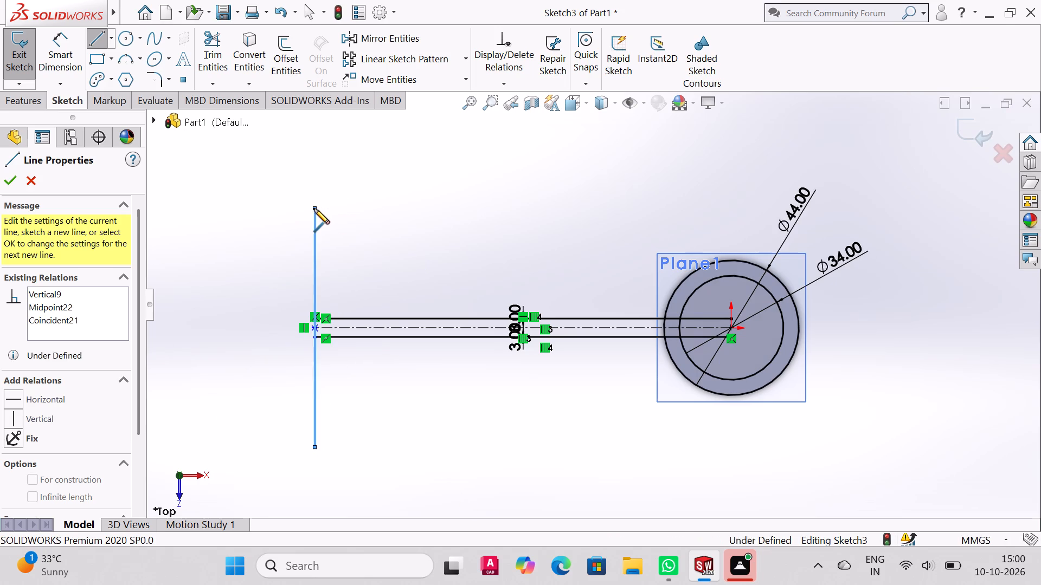
right_click(314, 209)
click(338, 216)
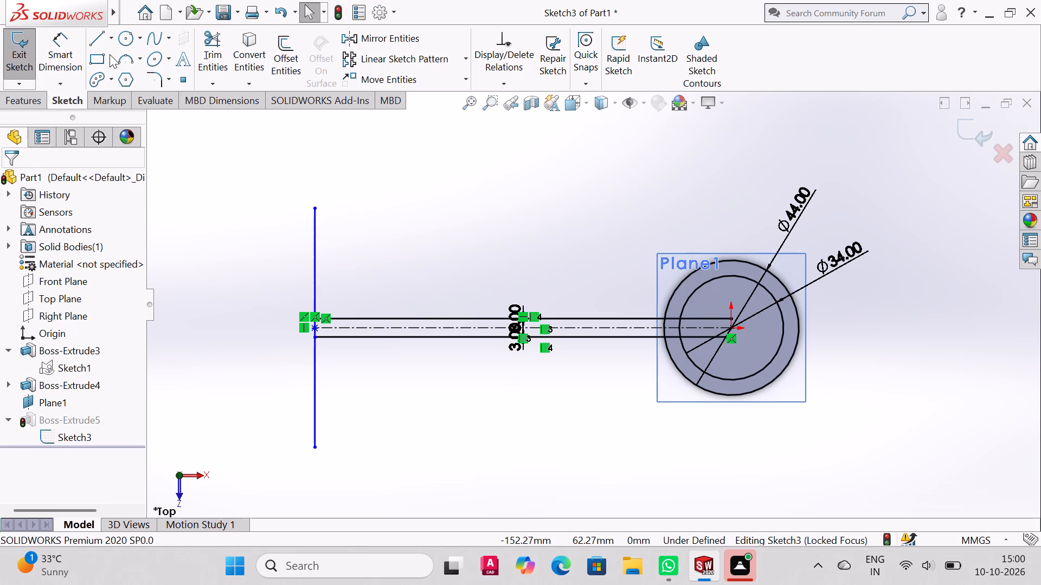
Dimension the vertical crosspiece line and set its length to 76 mm.
click(65, 44)
click(313, 268)
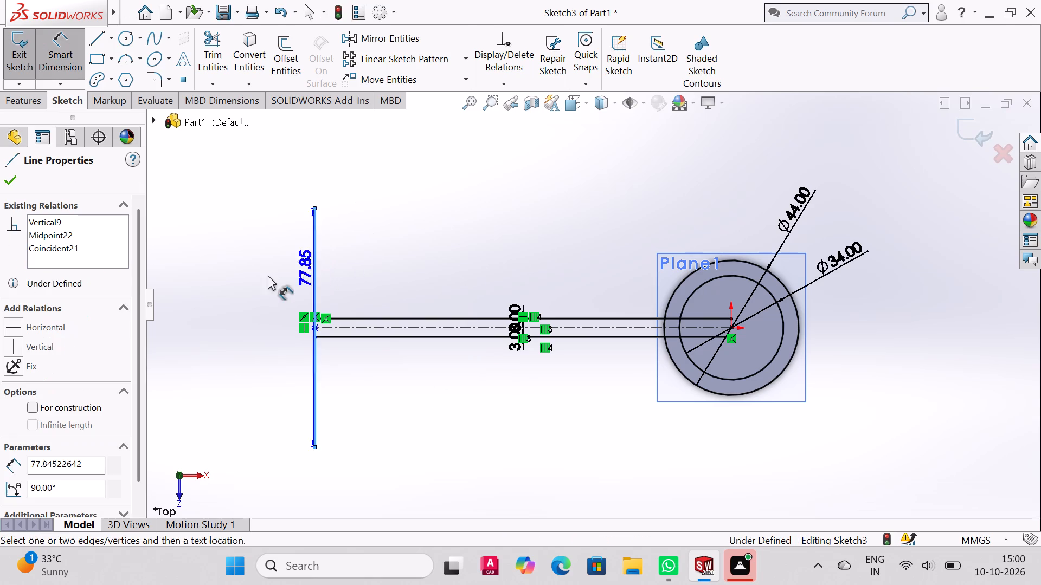
click(250, 318)
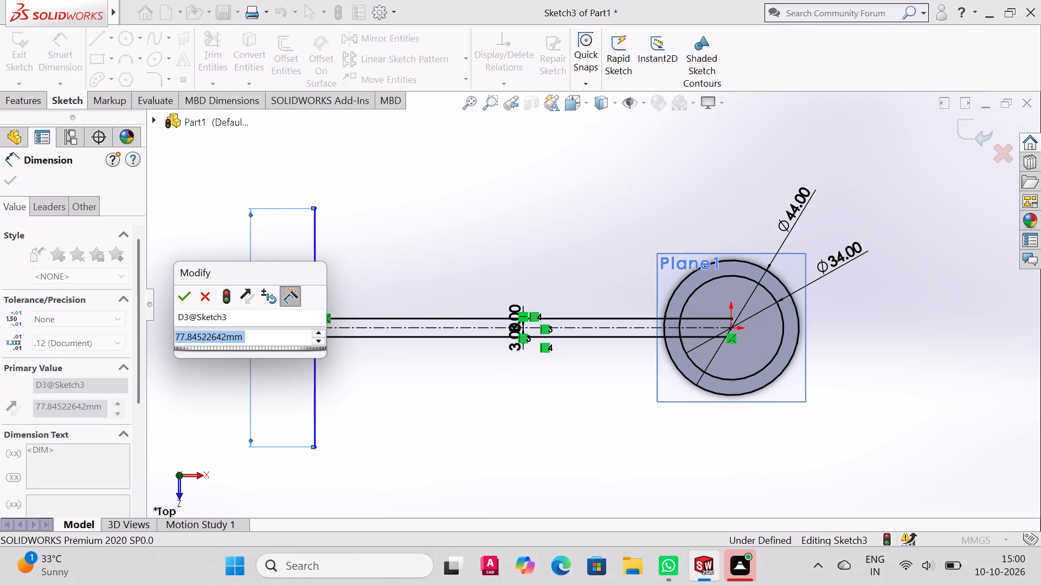
text(78)
key(BackSpace)
key(BackSpace)
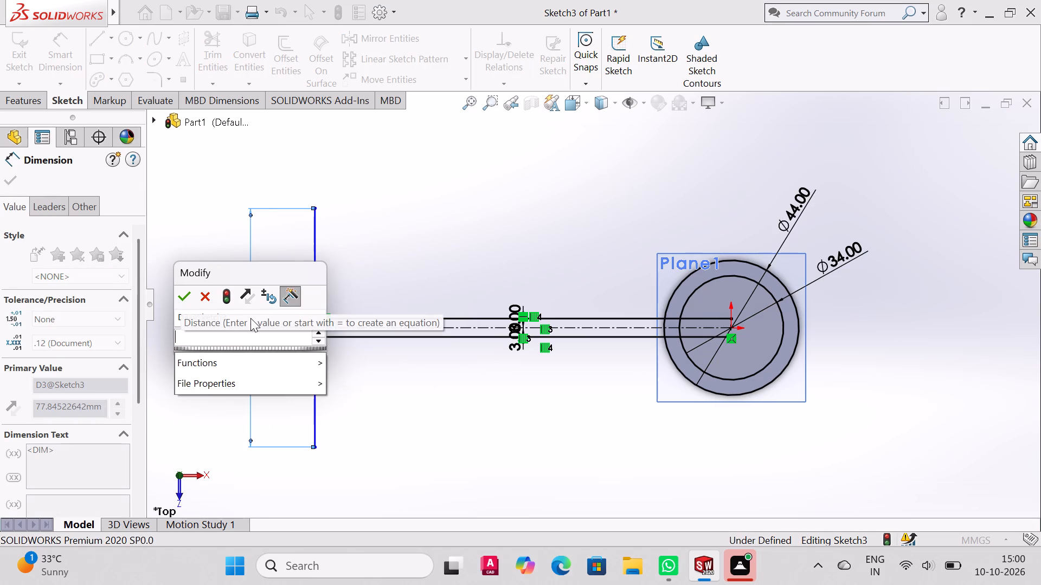
text(76)
key(Return)
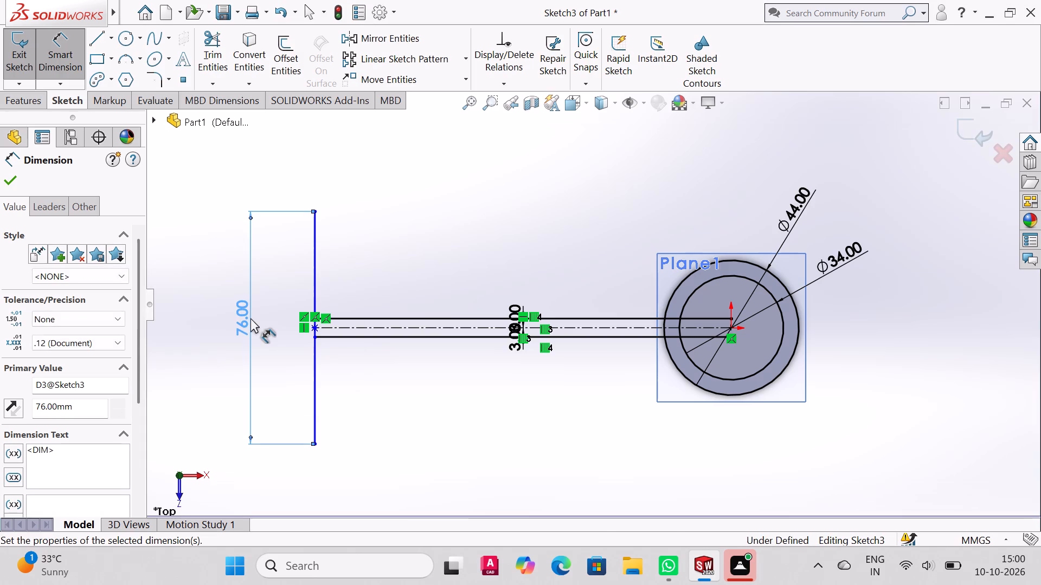
click(11, 185)
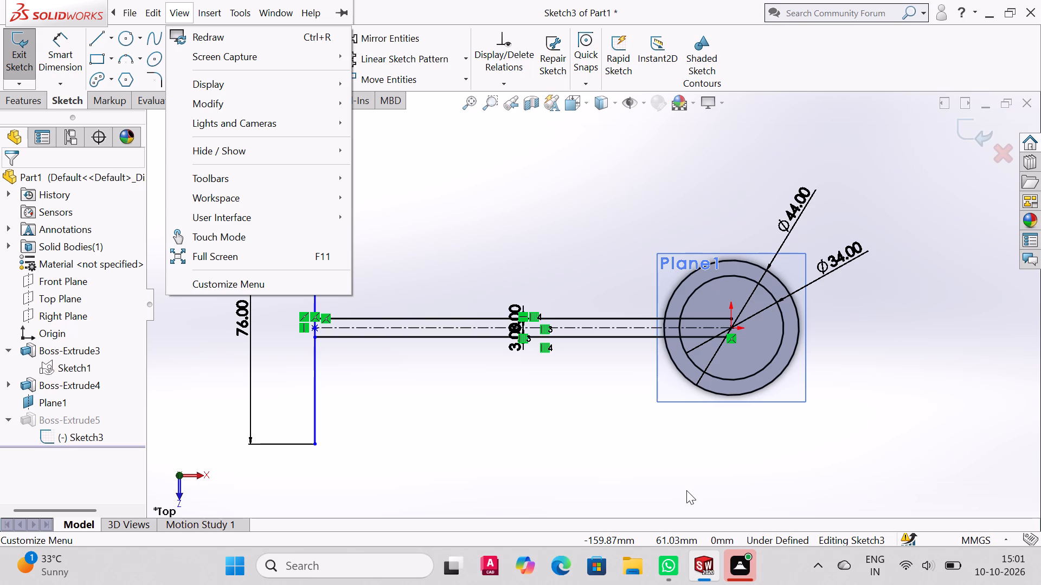
click(445, 210)
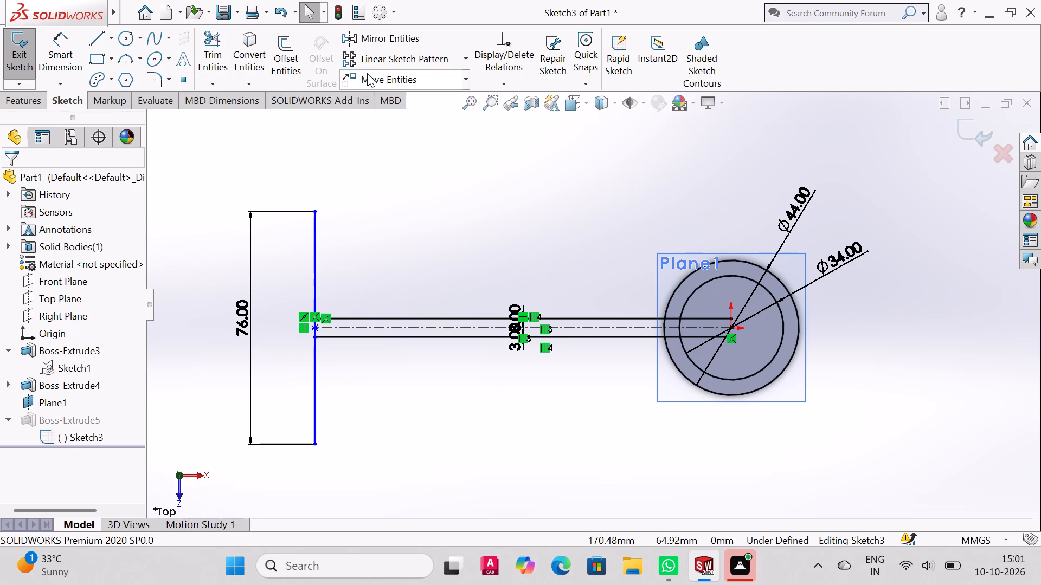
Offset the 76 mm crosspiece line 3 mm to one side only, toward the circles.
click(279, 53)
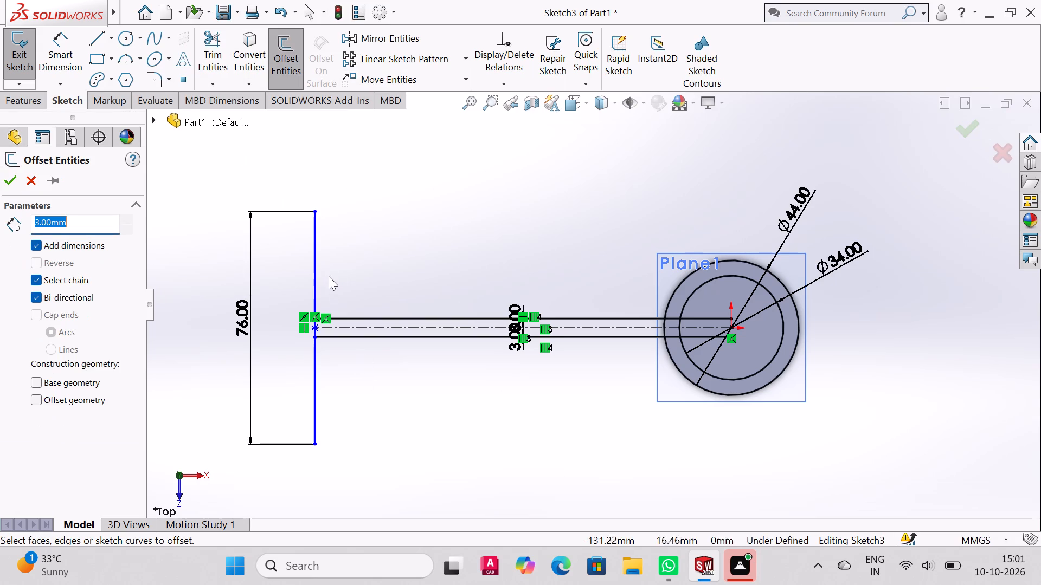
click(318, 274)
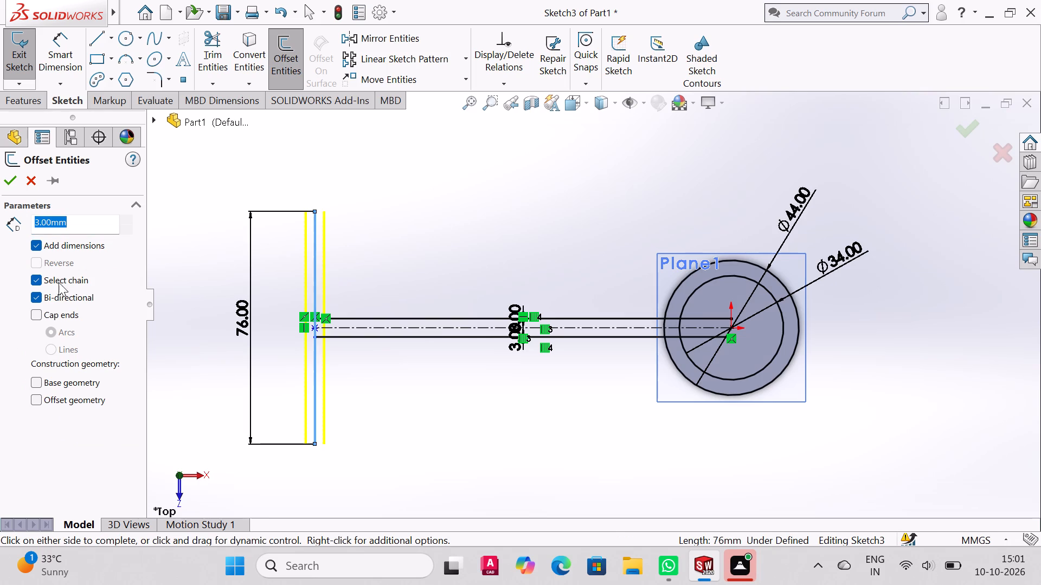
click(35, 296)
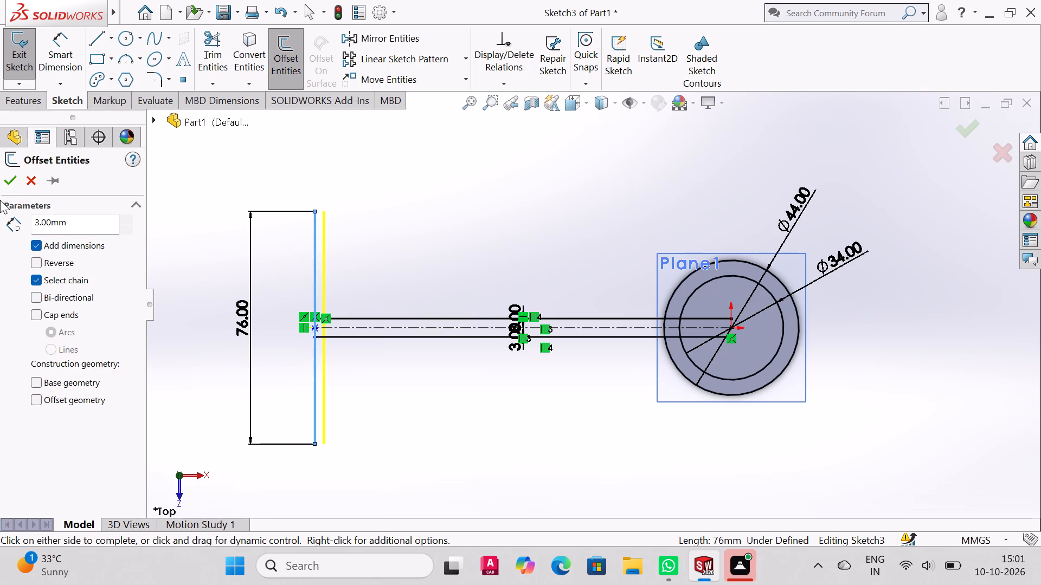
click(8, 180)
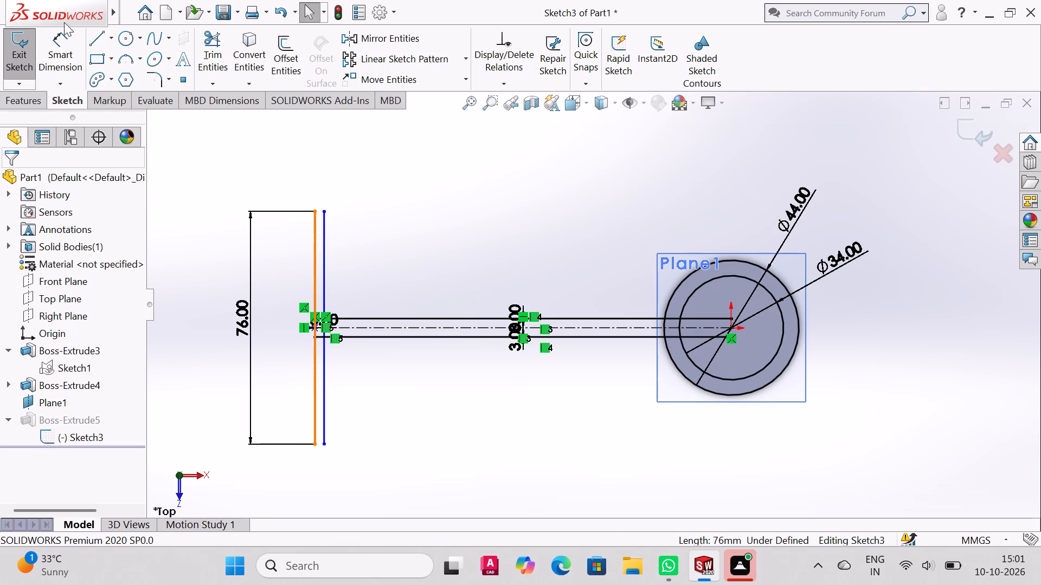
Sketch a horizontal line about 3 mm long joining the upper ends of the crosspiece line and its offset.
click(89, 35)
click(314, 210)
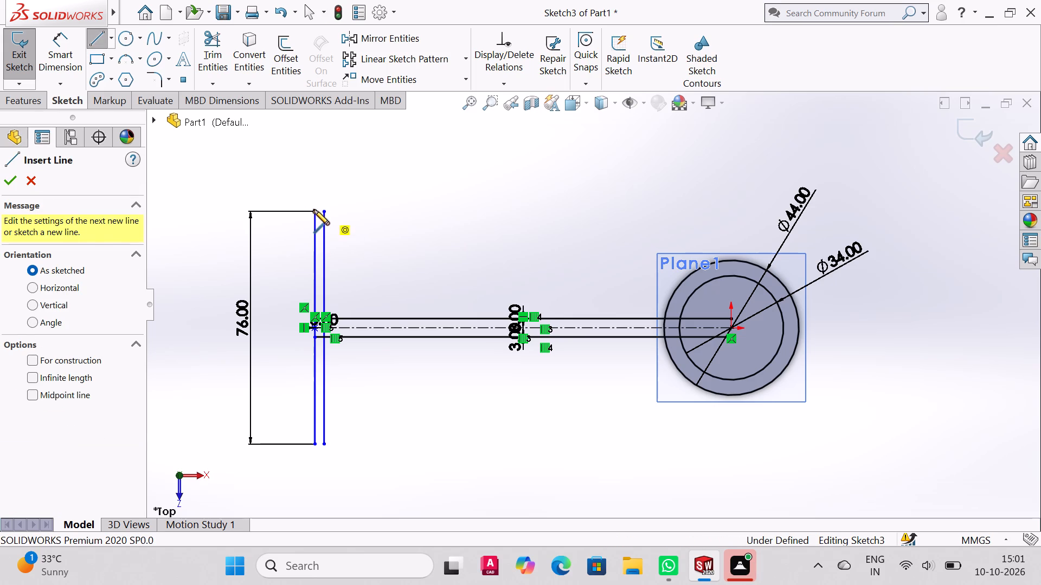
click(324, 212)
right_click(324, 211)
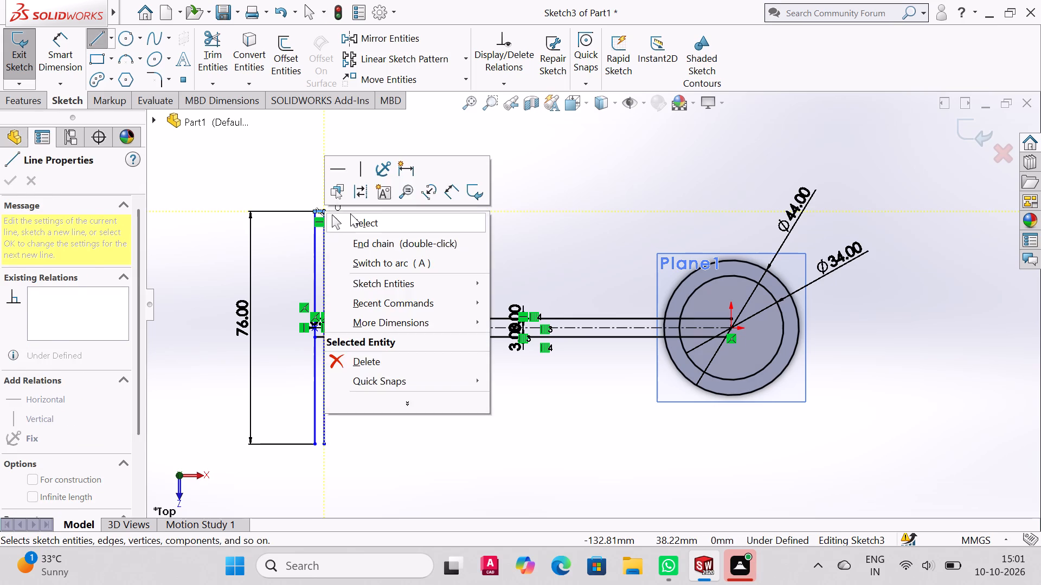
click(350, 213)
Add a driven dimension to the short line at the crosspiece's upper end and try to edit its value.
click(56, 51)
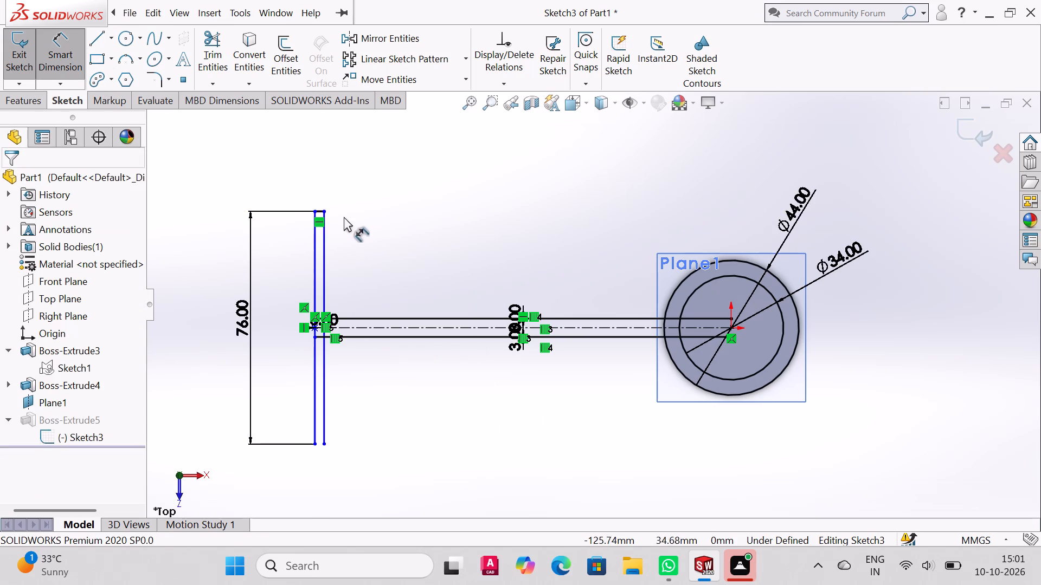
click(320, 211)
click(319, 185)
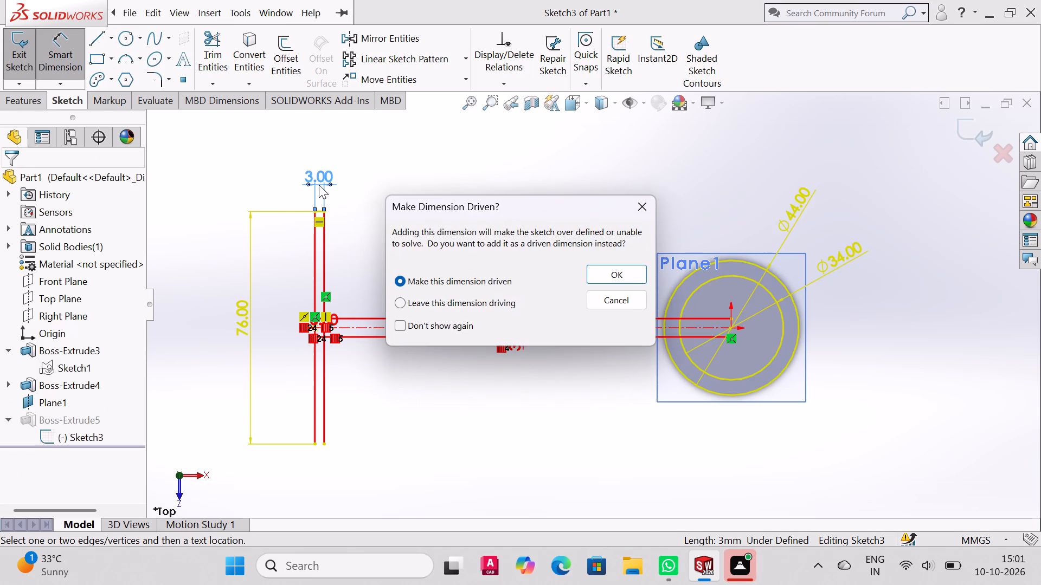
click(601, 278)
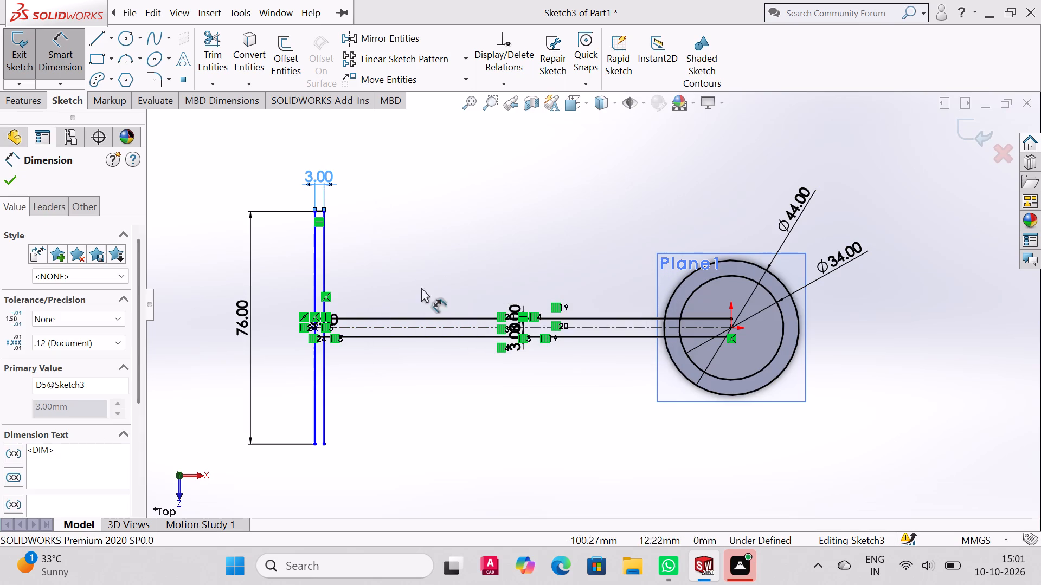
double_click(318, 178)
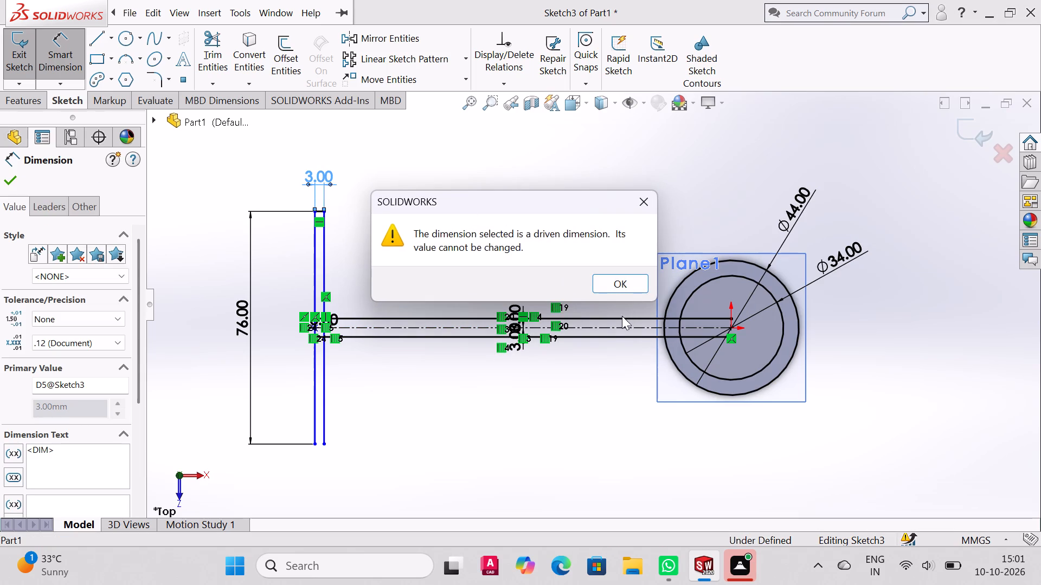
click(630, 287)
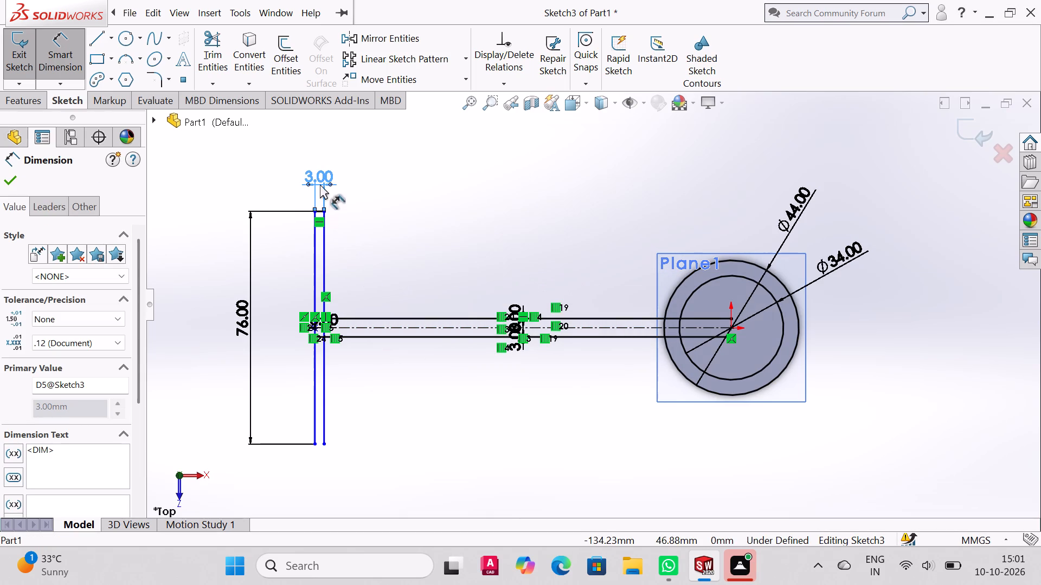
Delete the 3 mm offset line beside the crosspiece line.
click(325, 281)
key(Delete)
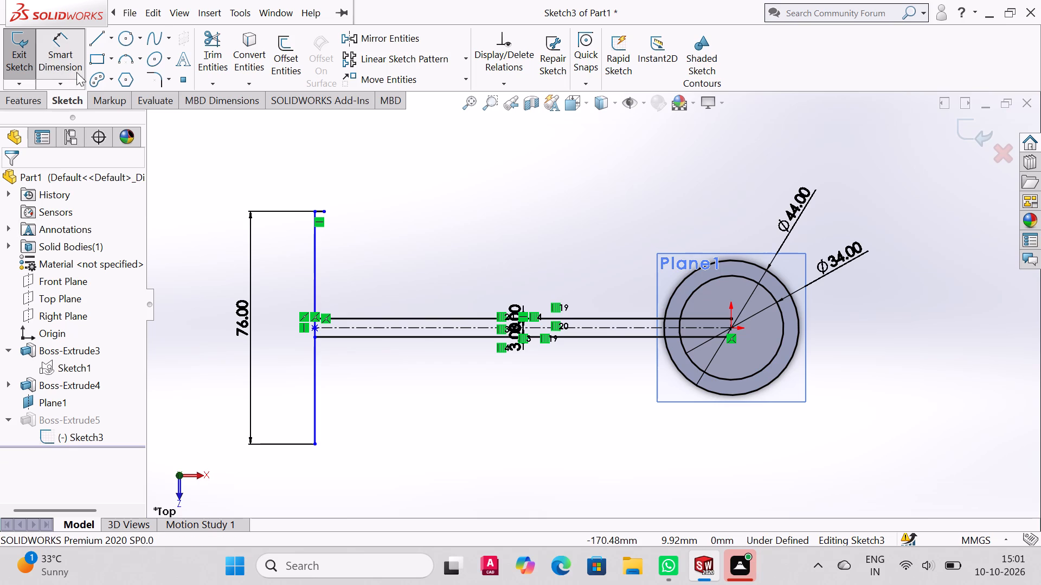
Offset the 76 mm crosspiece line 6 mm toward the circles.
click(286, 58)
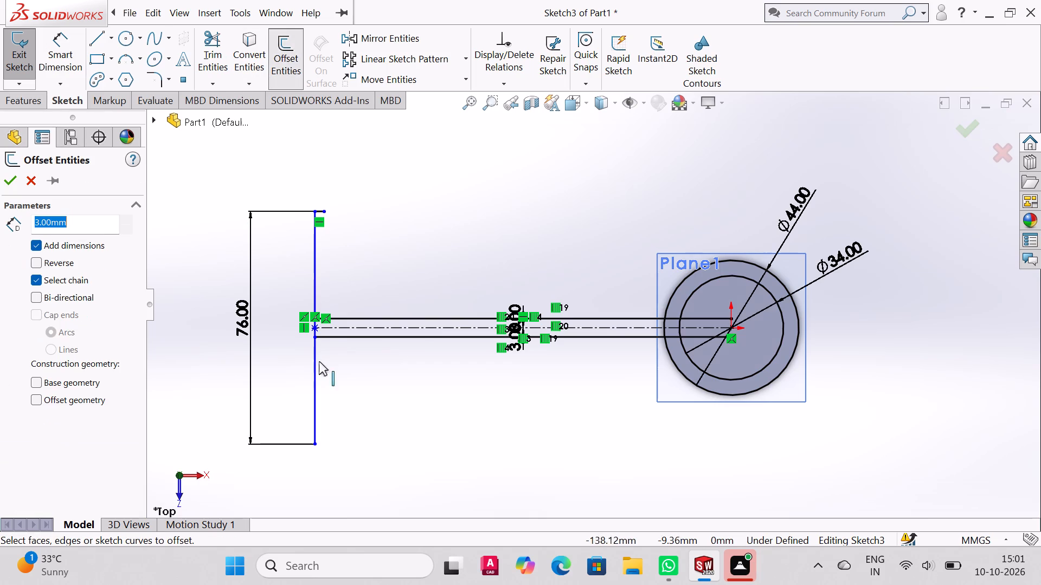
key(6)
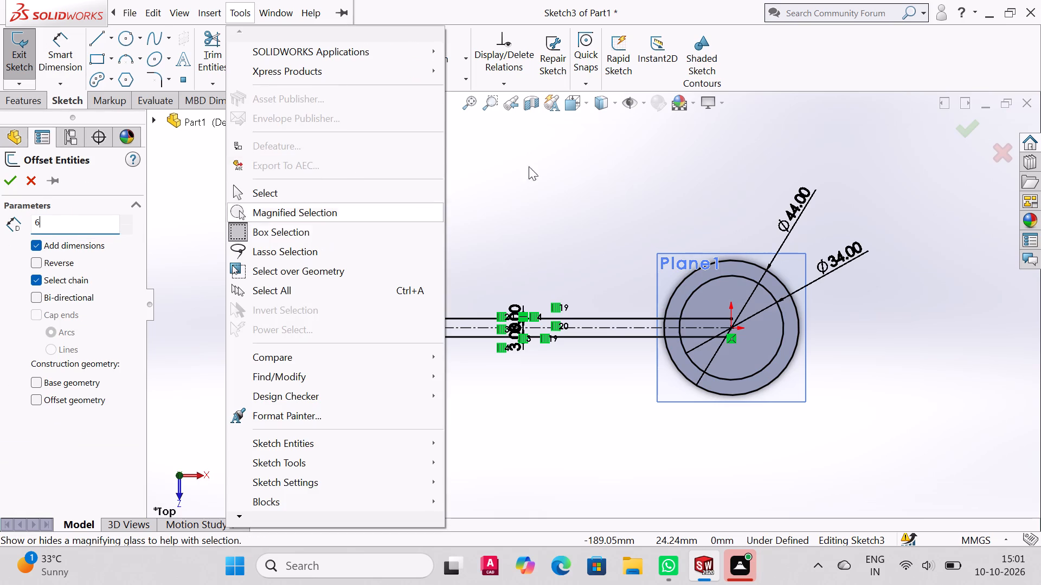
click(607, 179)
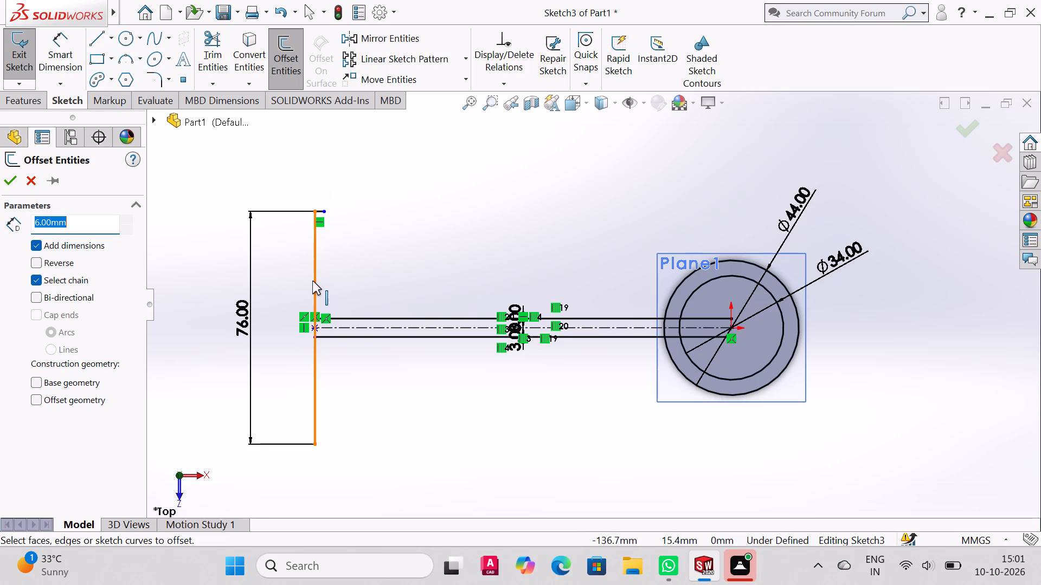
click(312, 281)
click(7, 185)
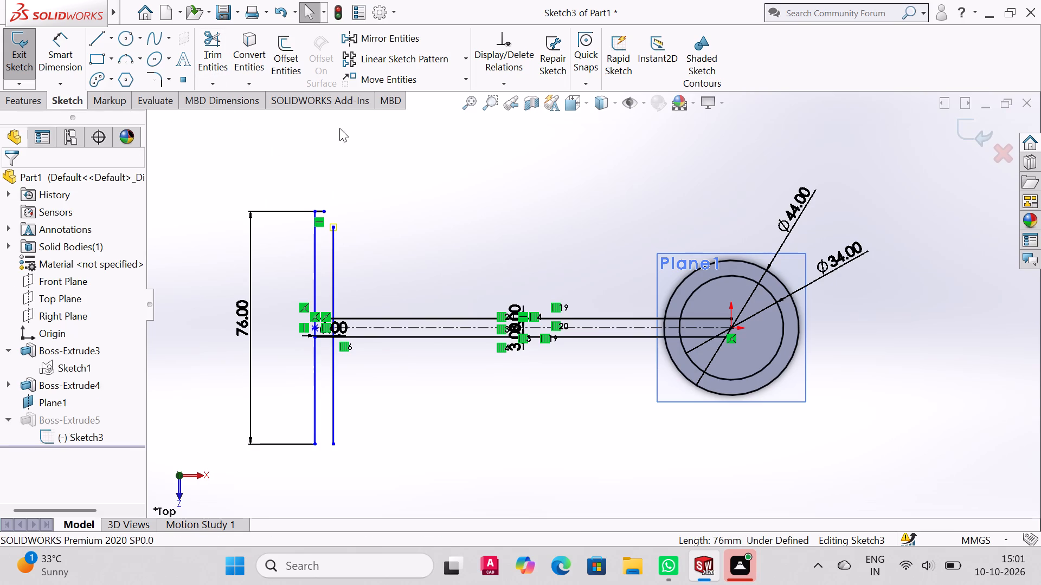
Delete the 3 mm horizontal line at the upper end of the crosspiece line.
click(321, 210)
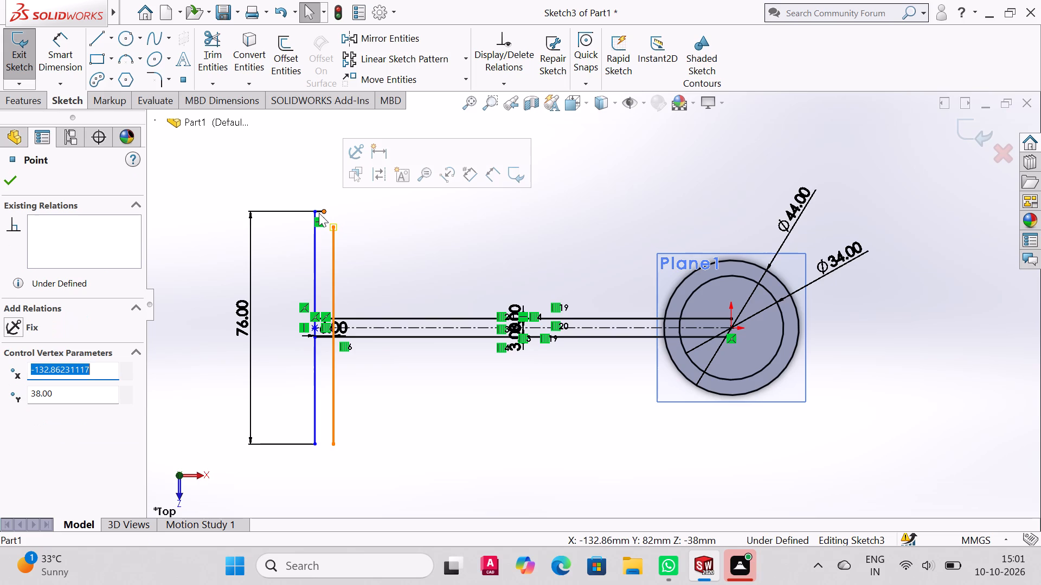
click(319, 213)
click(467, 287)
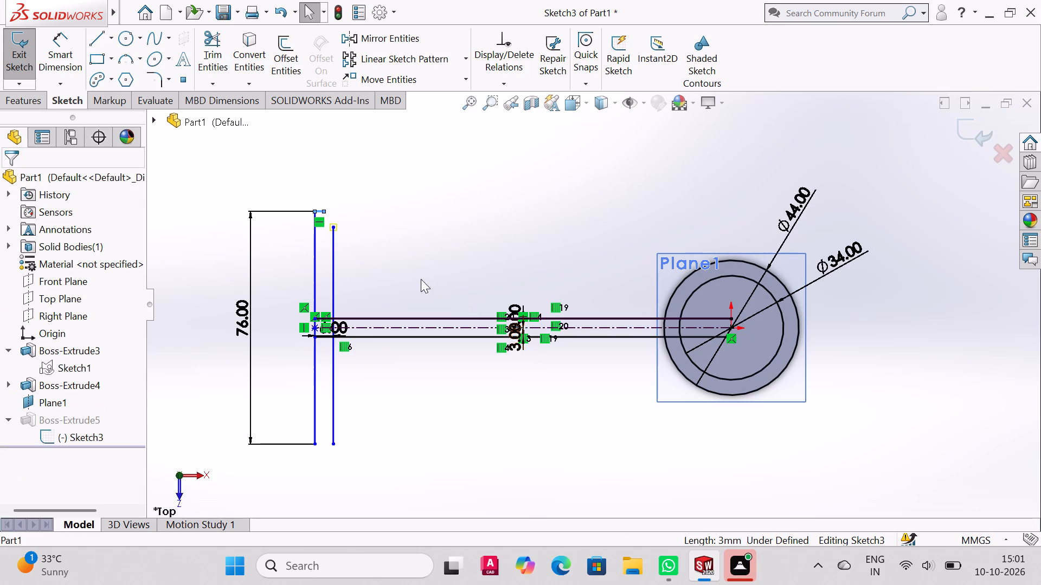
click(319, 212)
key(Delete)
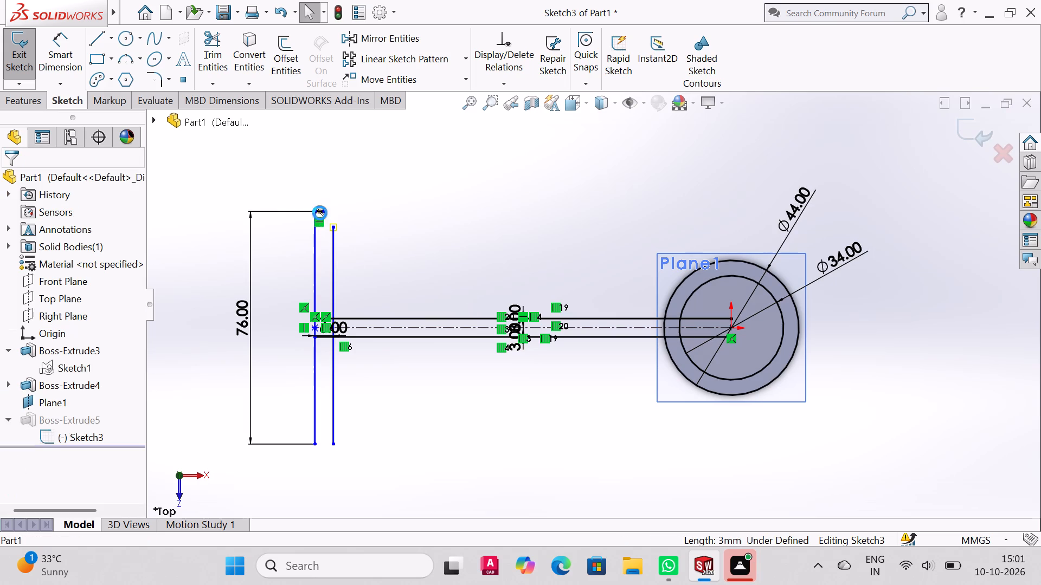
Sketch a 6 mm horizontal line from the crosspiece's upper end, continuing about 5 mm down to the offset line's upper endpoint.
click(100, 31)
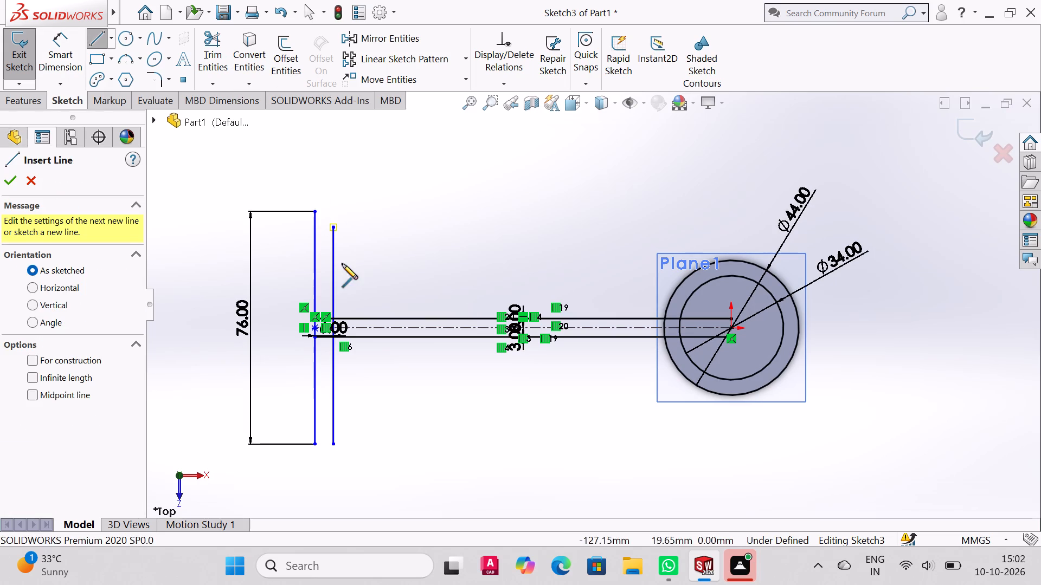
click(313, 211)
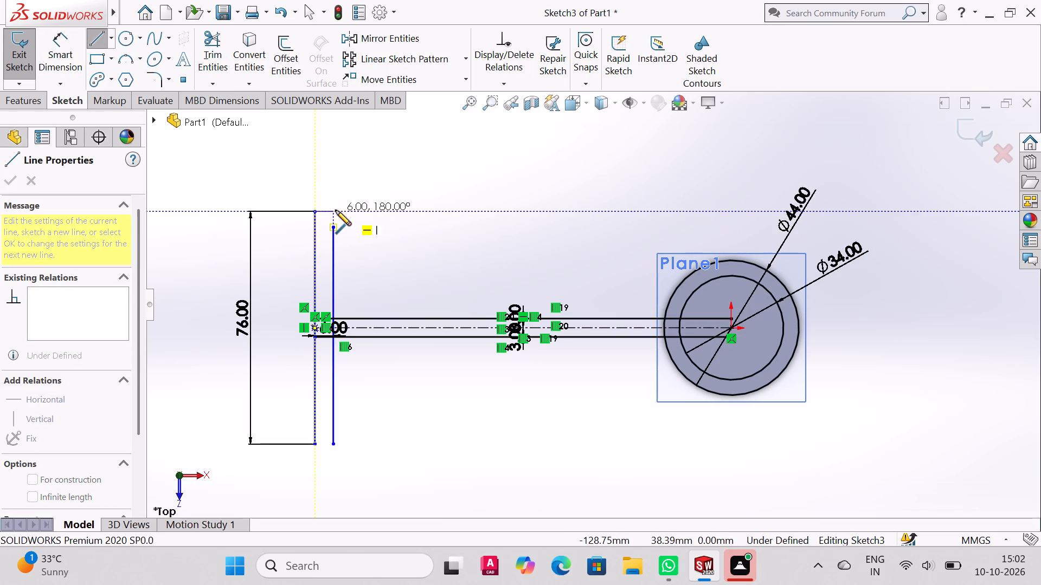
click(333, 211)
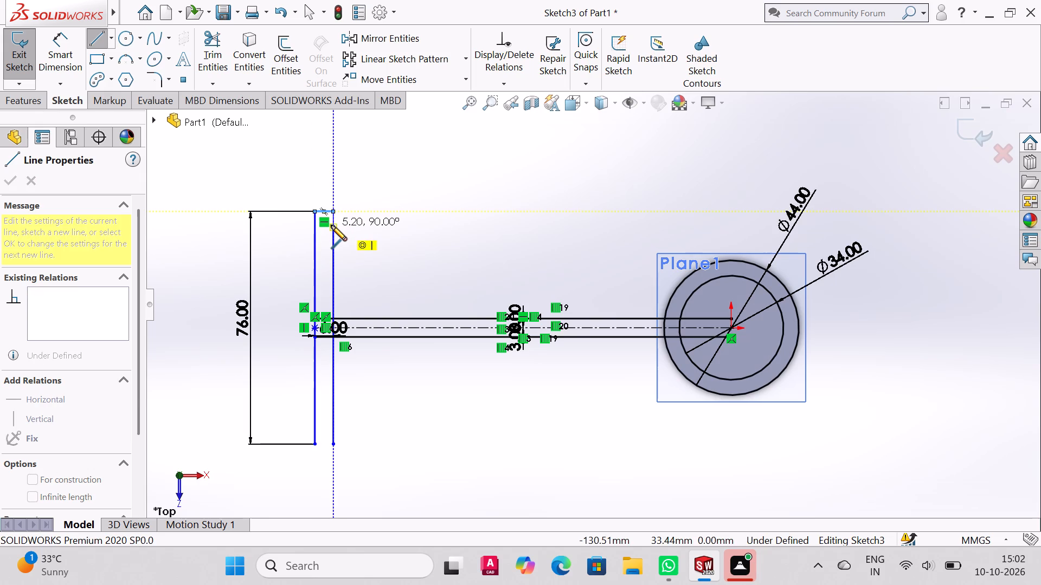
click(331, 227)
right_click(331, 226)
click(348, 230)
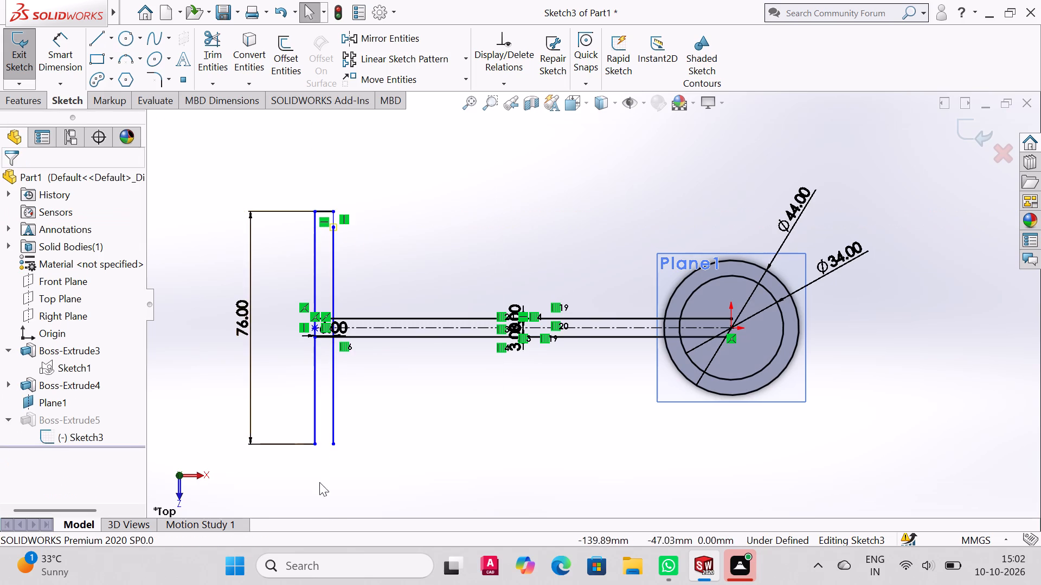
right_click(439, 173)
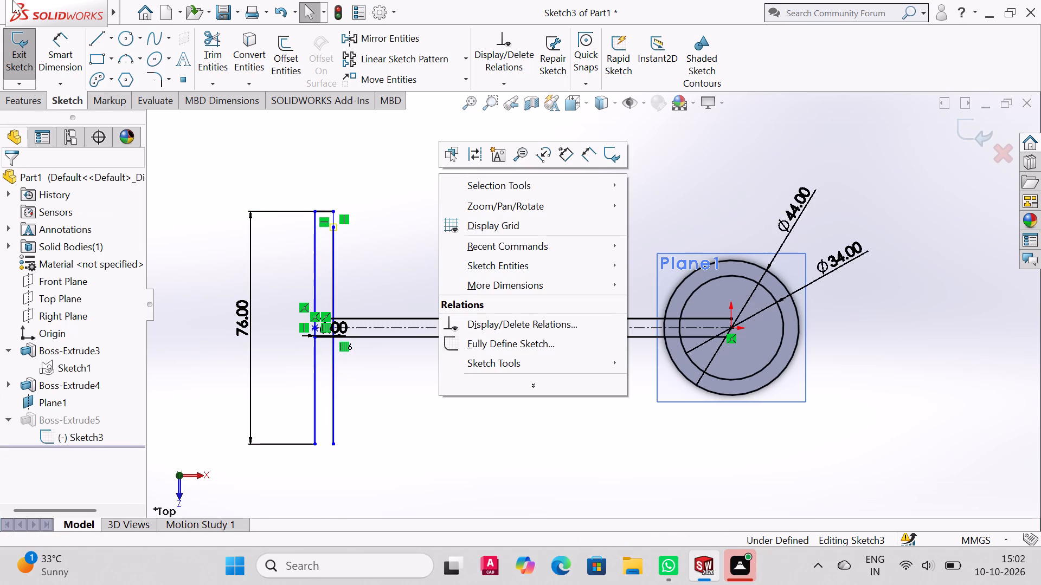
Sketch a horizontal line joining the lower ends of the crosspiece line and its offset.
click(93, 41)
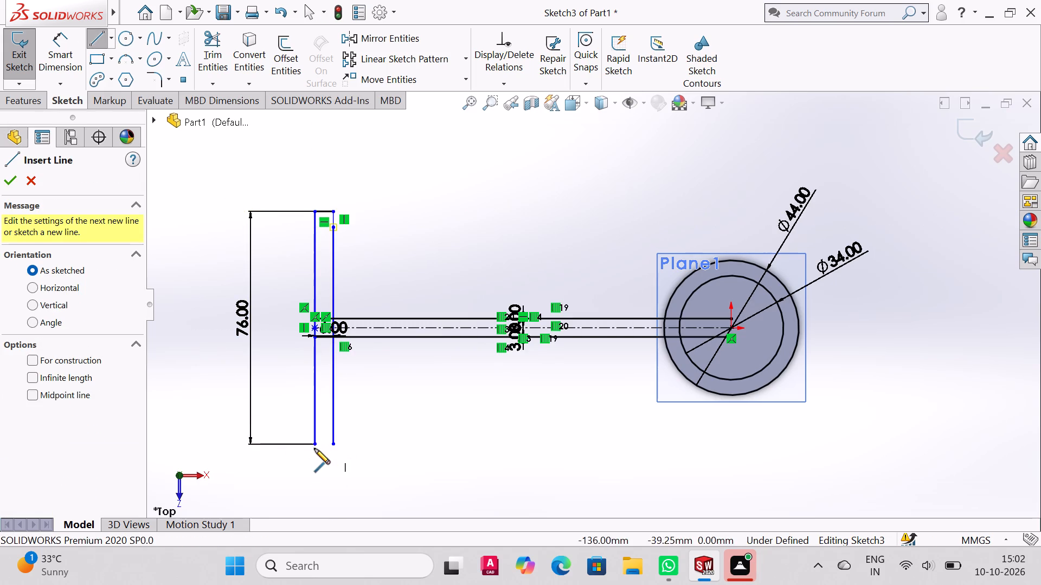
click(315, 445)
click(335, 444)
right_click(335, 444)
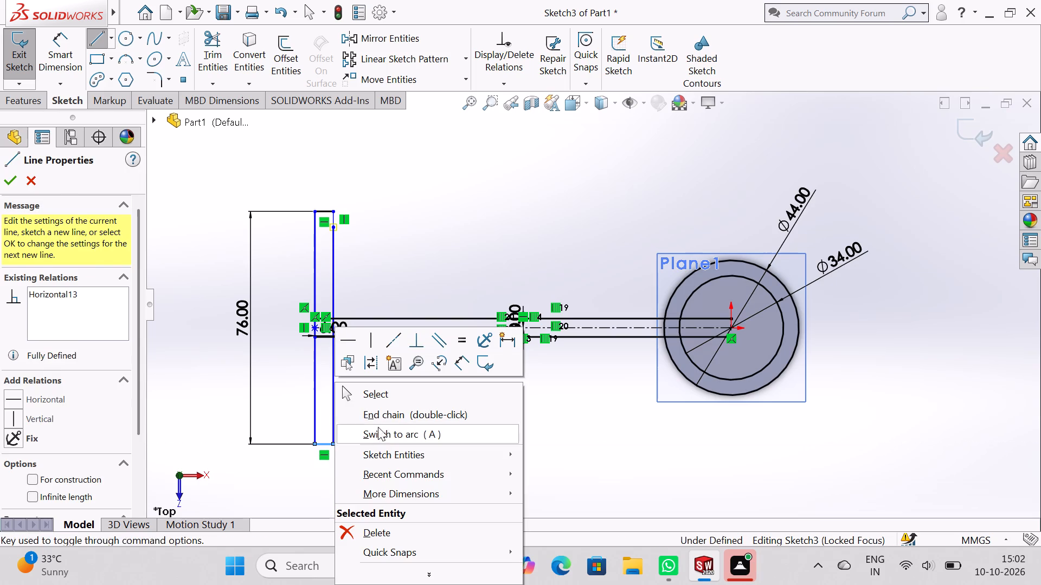
click(388, 394)
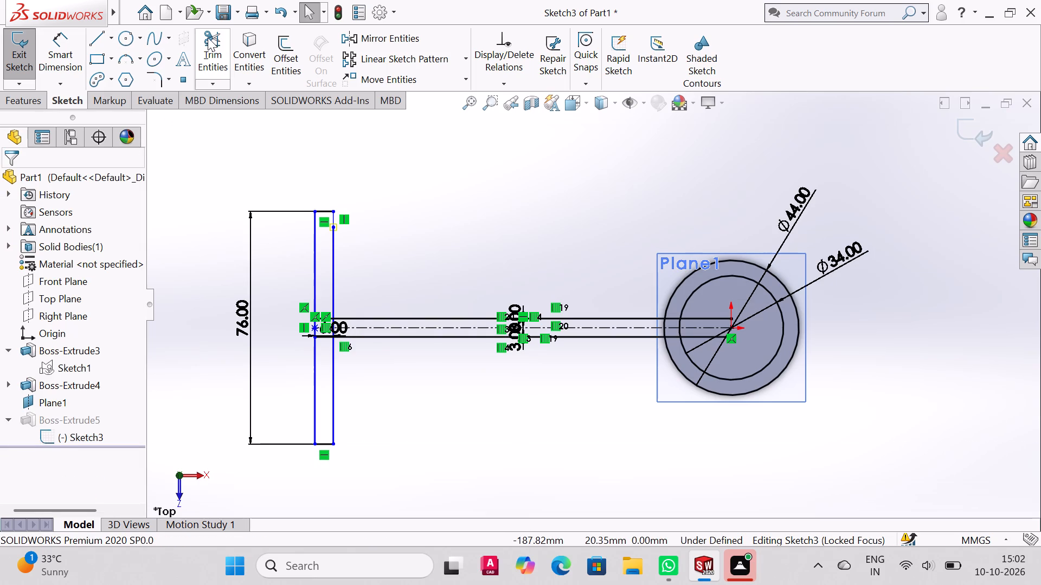
Power trim the offset line between the arm's two edges and the arm edges' ends inside the crosspiece.
click(208, 37)
scroll(324, 322, up, 5)
scroll(512, 341, down, 4)
scroll(290, 293, down, 4)
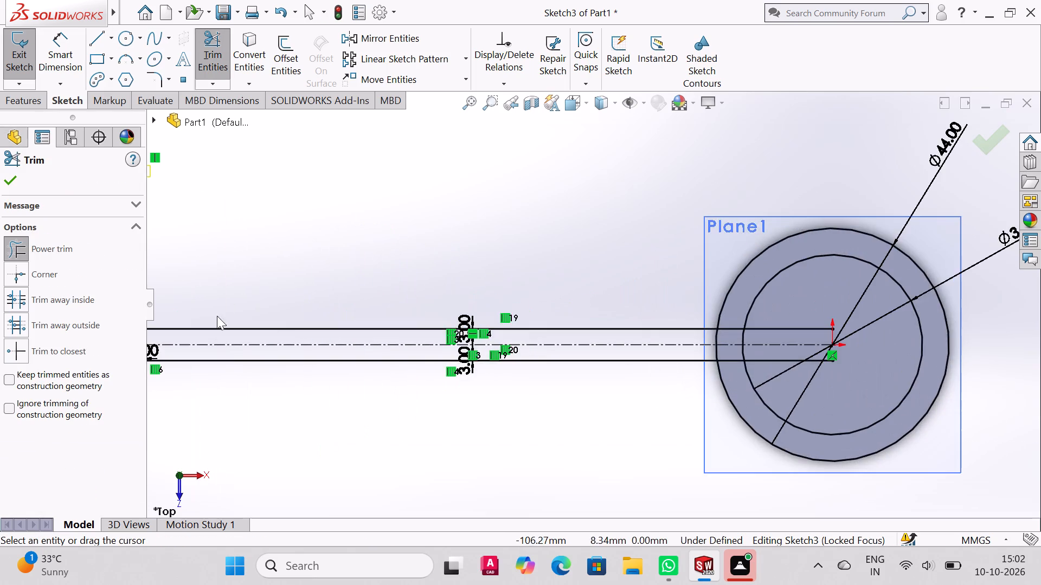
scroll(282, 319, up, 3)
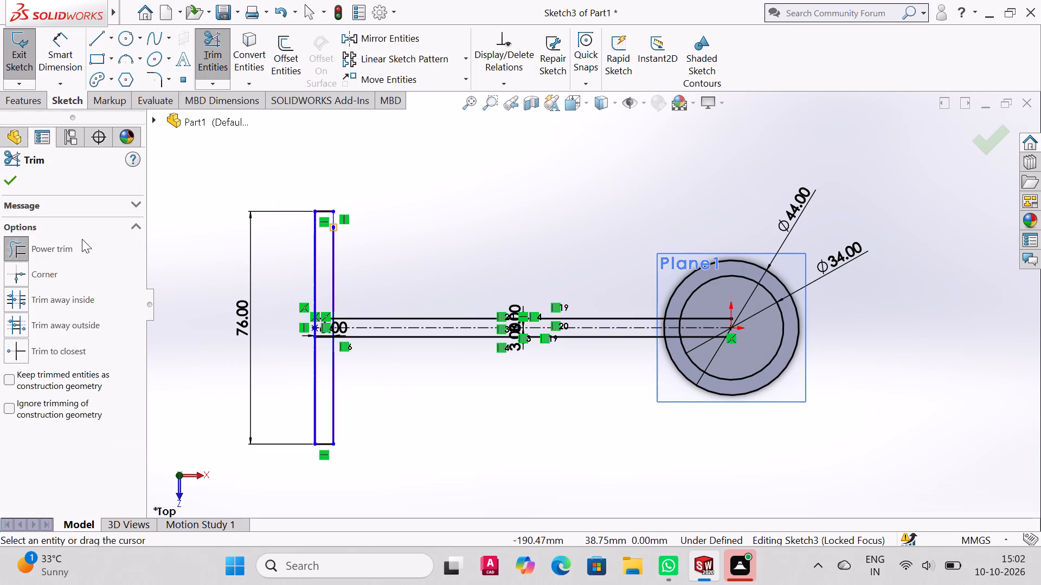
click(485, 99)
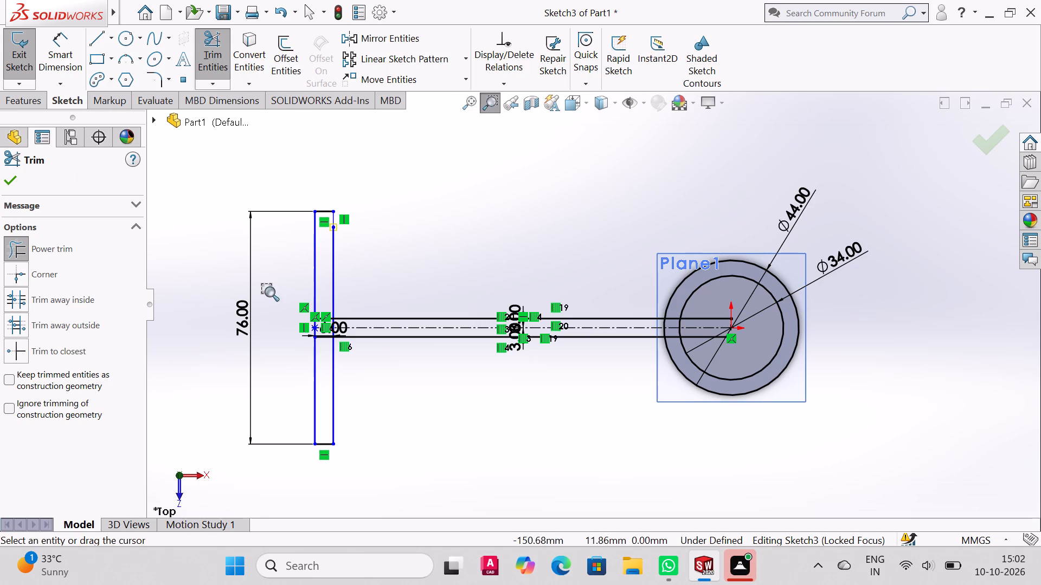
drag(269, 291, 376, 369)
drag(616, 302, 674, 305)
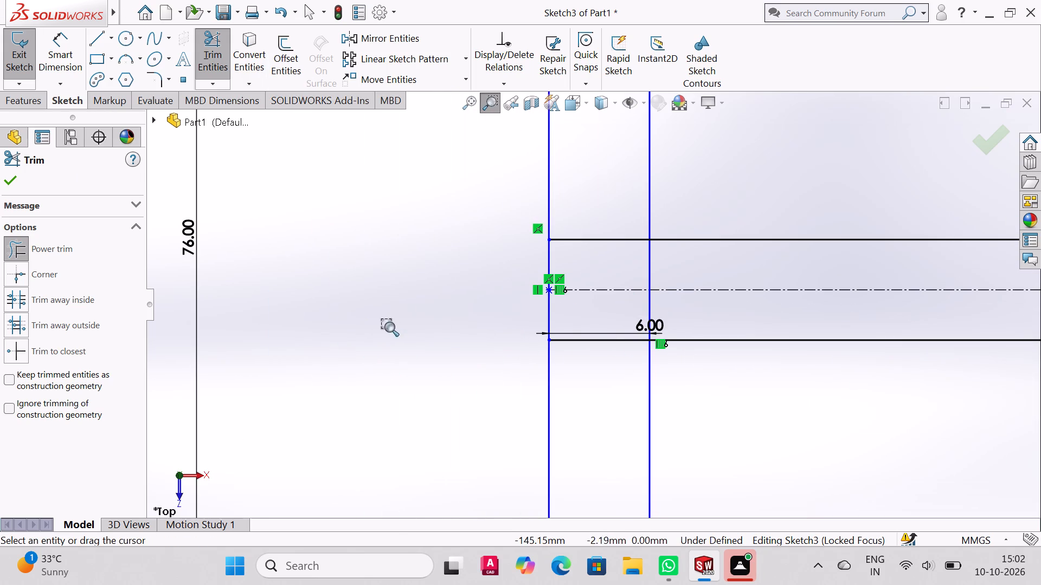
click(496, 99)
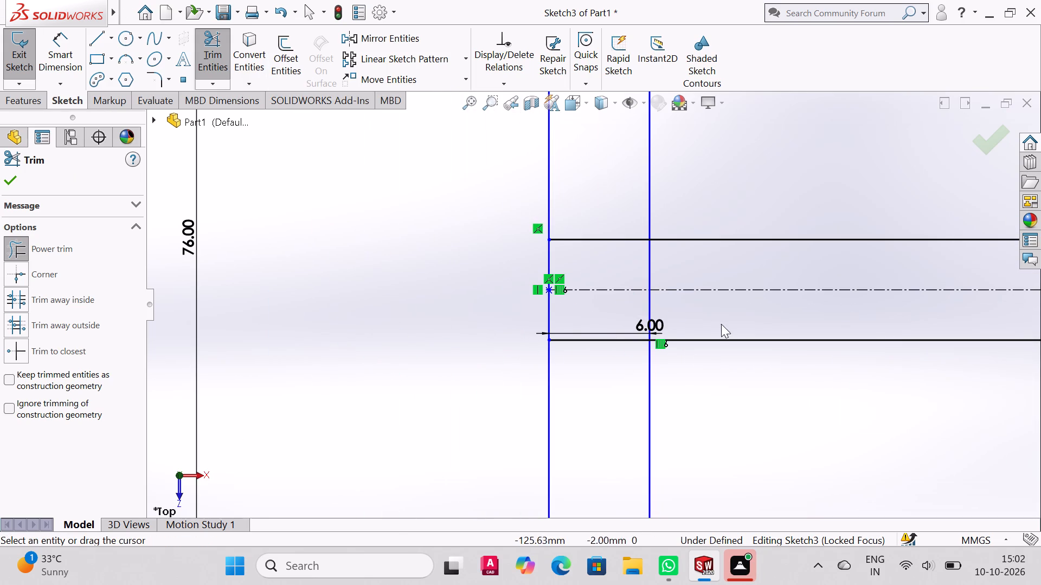
drag(617, 305, 676, 306)
drag(620, 257, 678, 261)
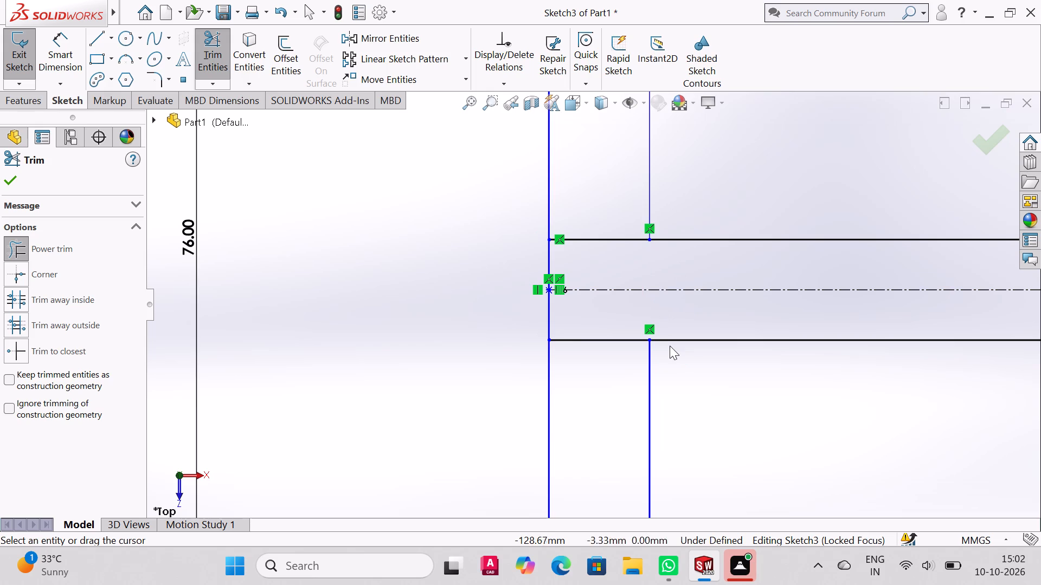
drag(579, 313, 580, 359)
drag(593, 263, 597, 196)
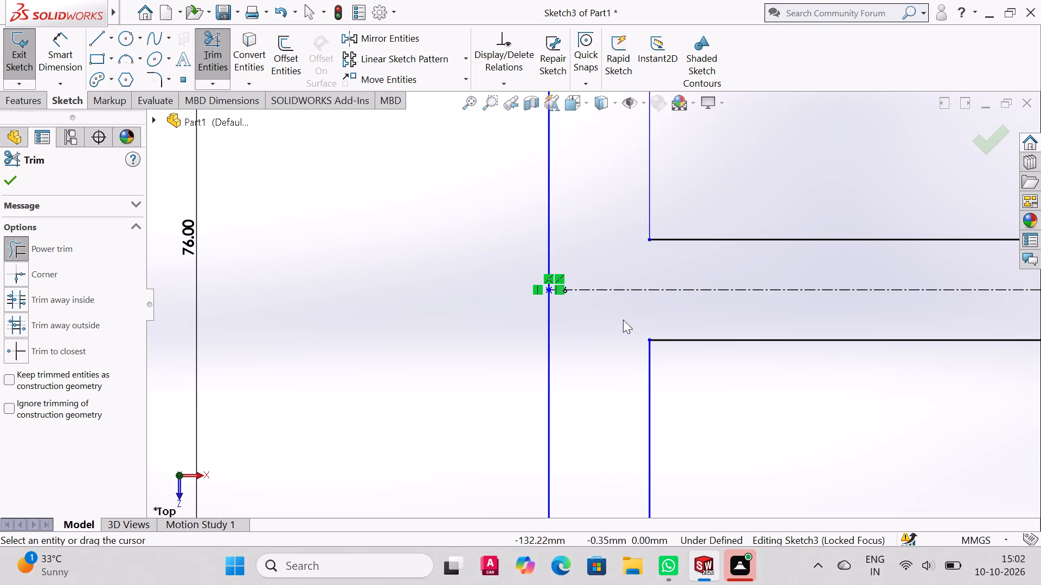
scroll(635, 321, up, 4)
scroll(666, 350, down, 2)
click(8, 177)
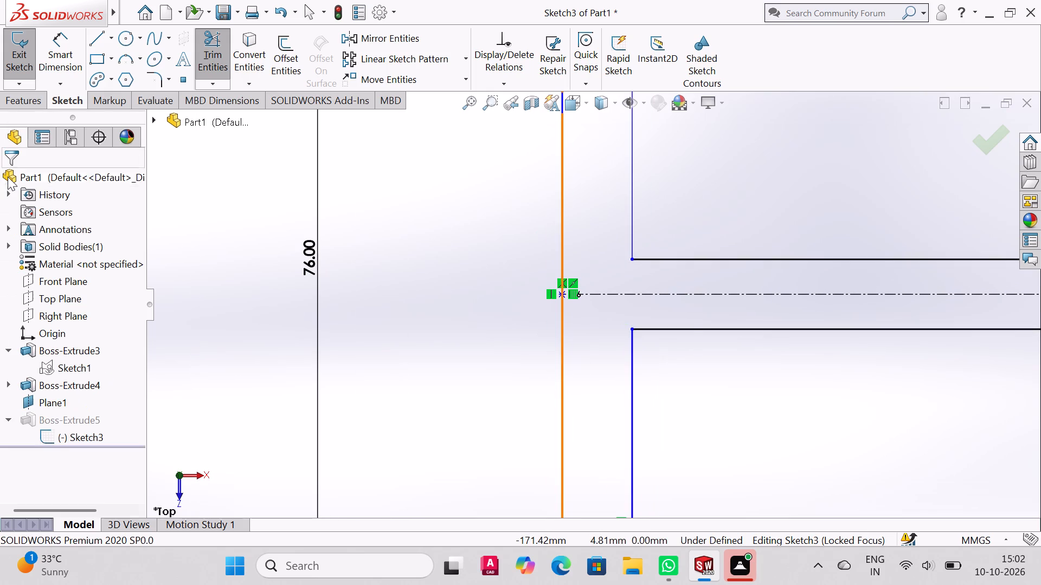
Try to exit the sketch, and inspect its rebuild problem with Check Sketch for Feature and Repair Sketch.
scroll(690, 318, up, 10)
middle_drag(813, 360, 809, 243)
scroll(813, 360, up, 1)
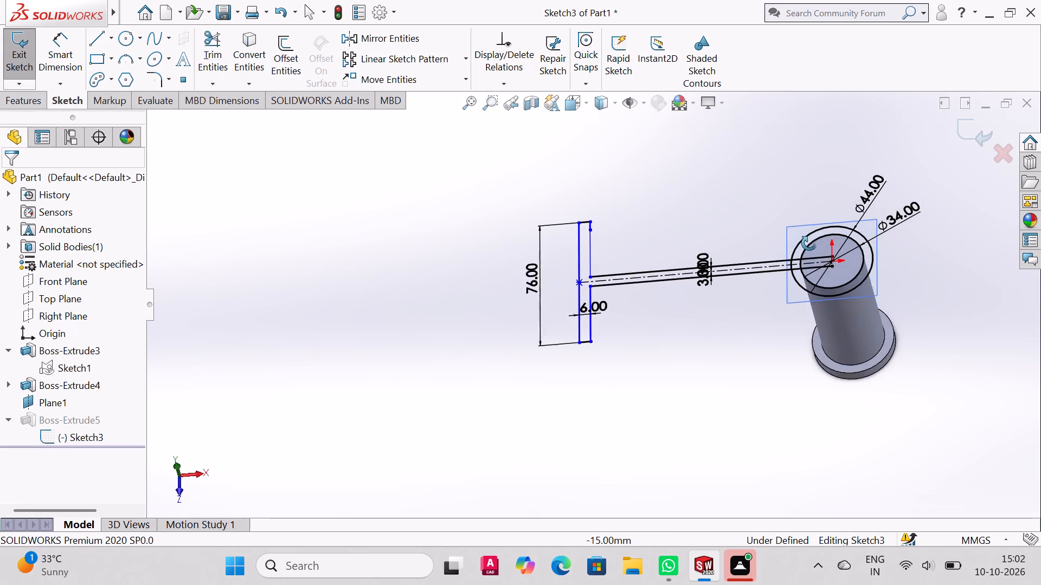
middle_drag(809, 243, 811, 231)
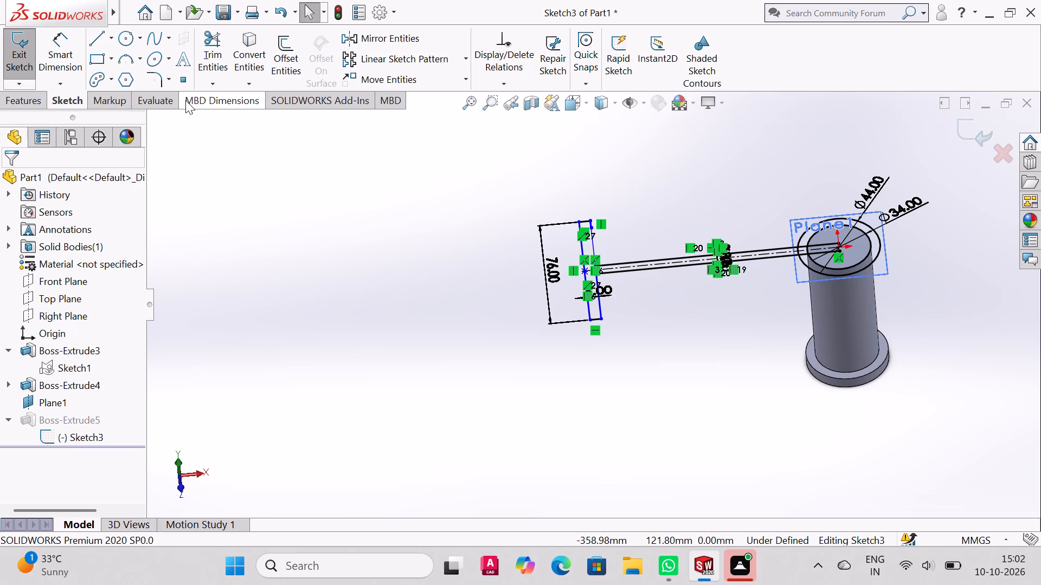
click(24, 103)
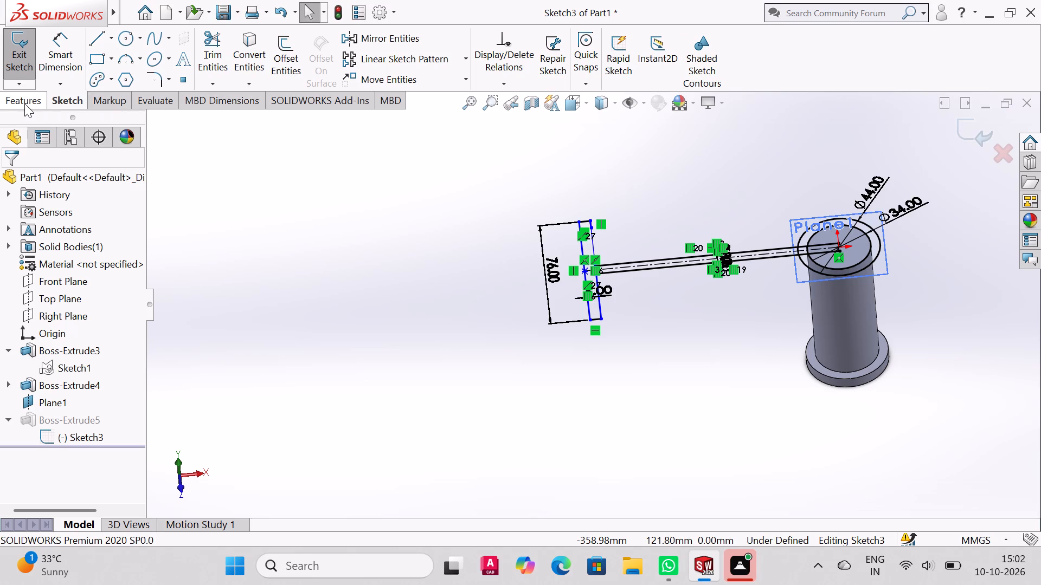
click(79, 106)
click(20, 41)
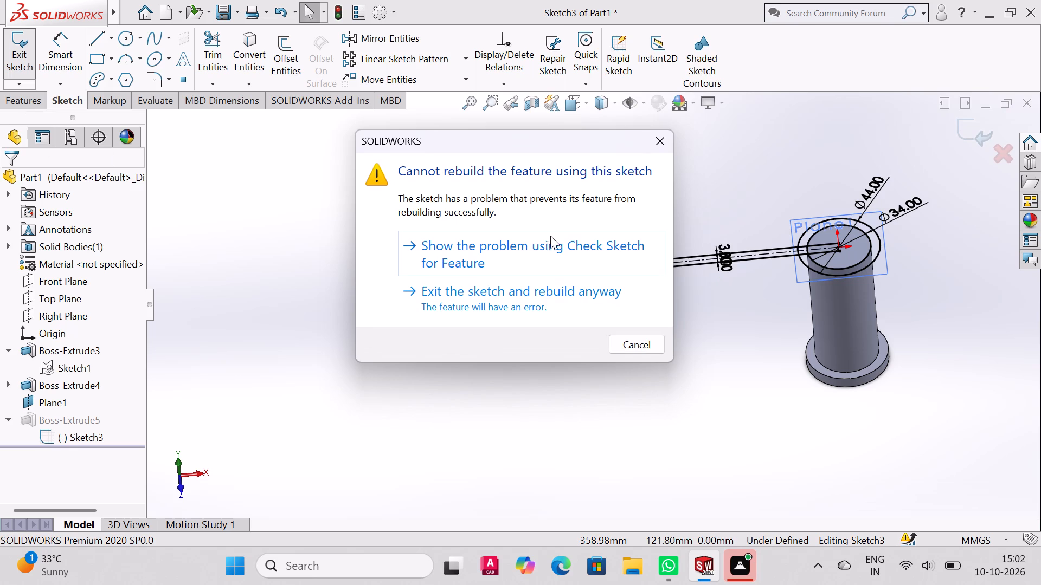
click(518, 256)
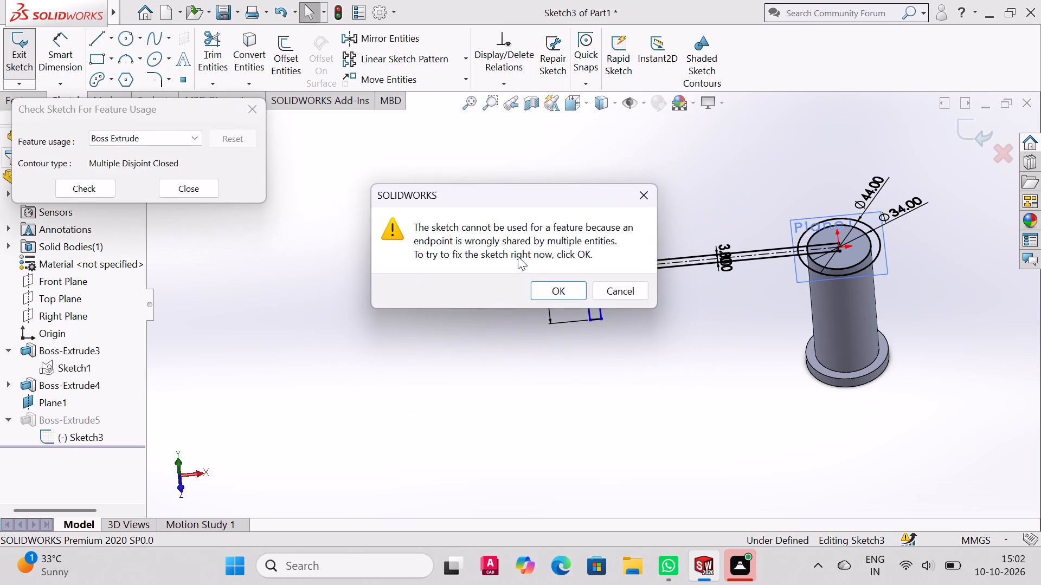
click(547, 288)
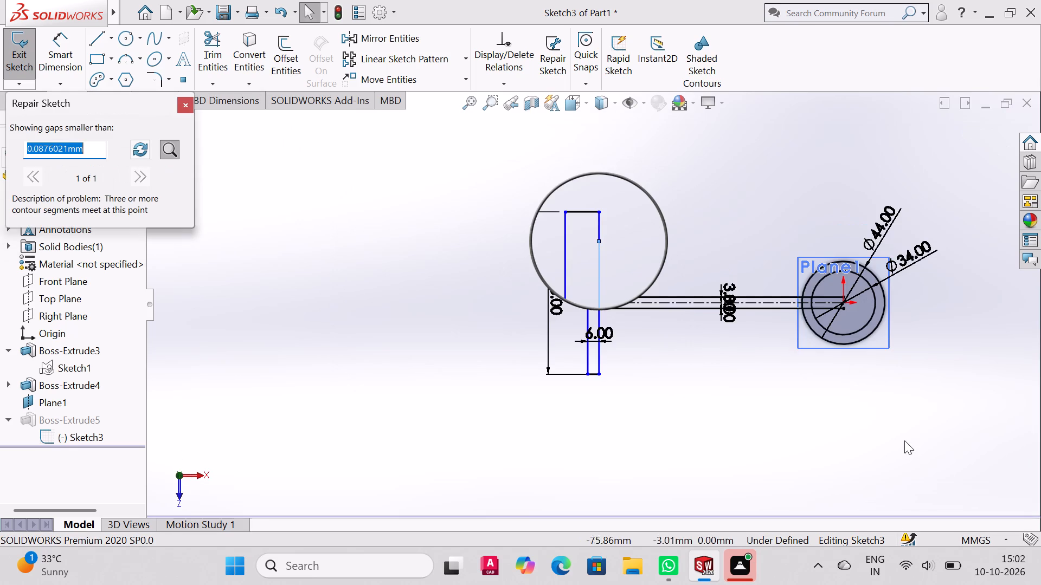
middle_drag(875, 387, 854, 187)
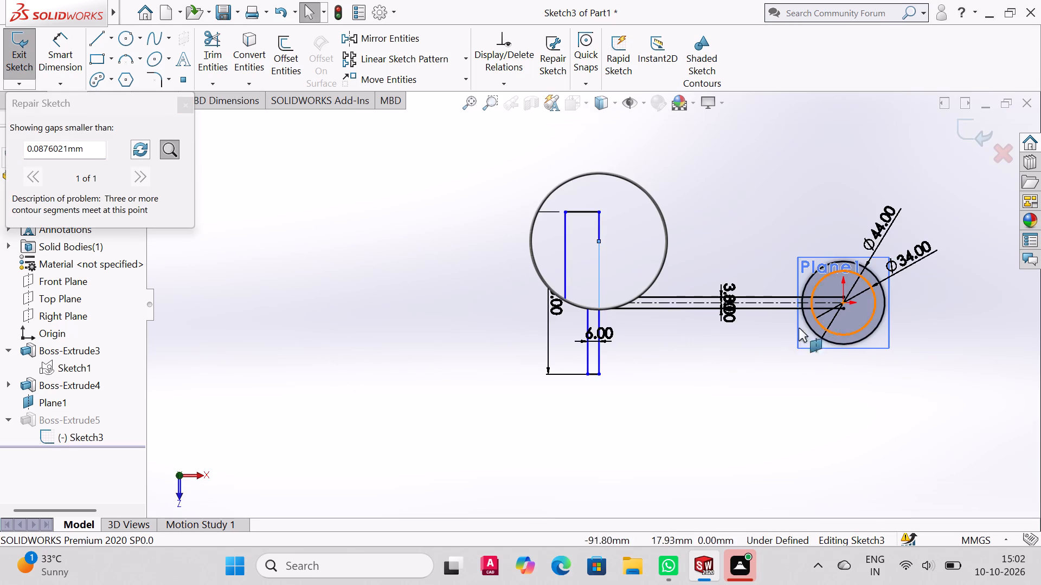
click(166, 149)
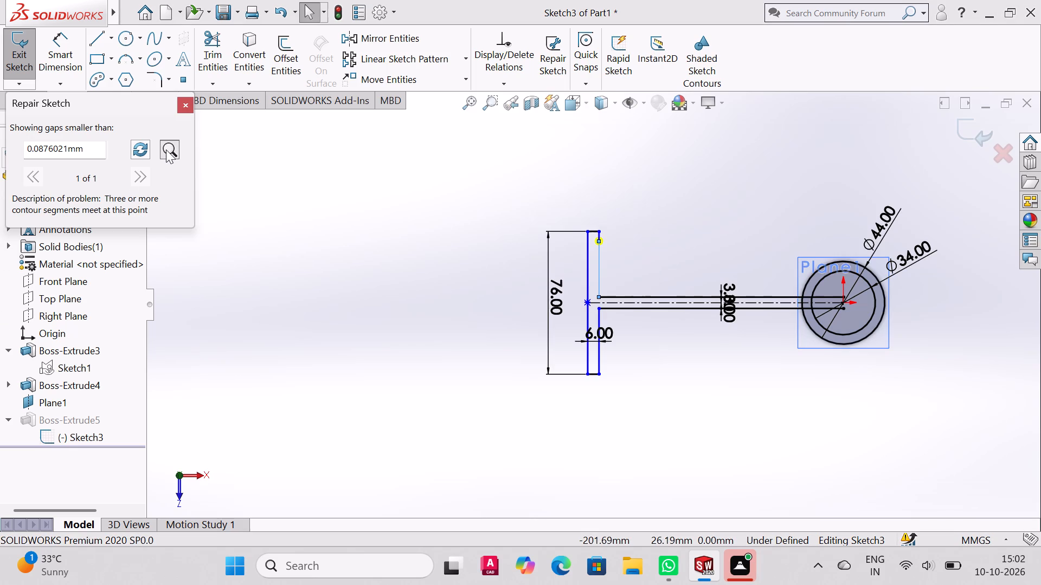
Sketch a vertical line about 30 mm long from the arm's upper edge to the flagged point near the crosspiece's upper end.
click(100, 34)
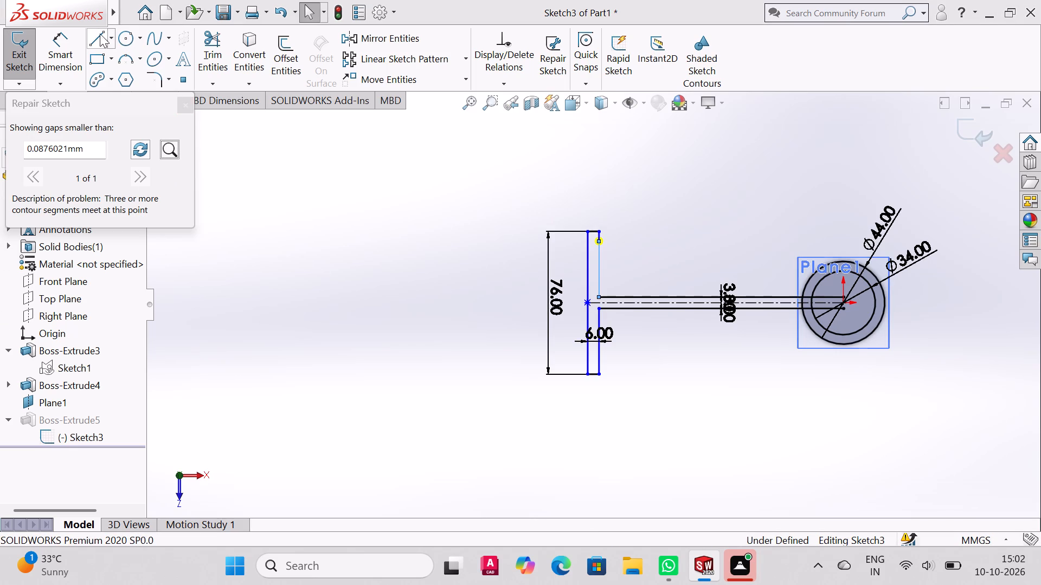
click(600, 296)
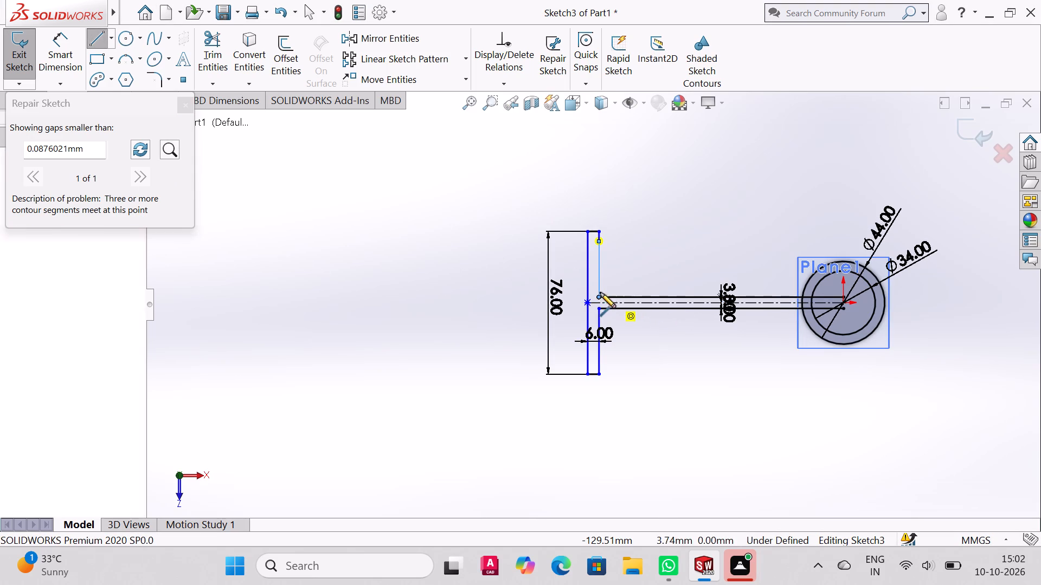
click(599, 240)
right_click(600, 239)
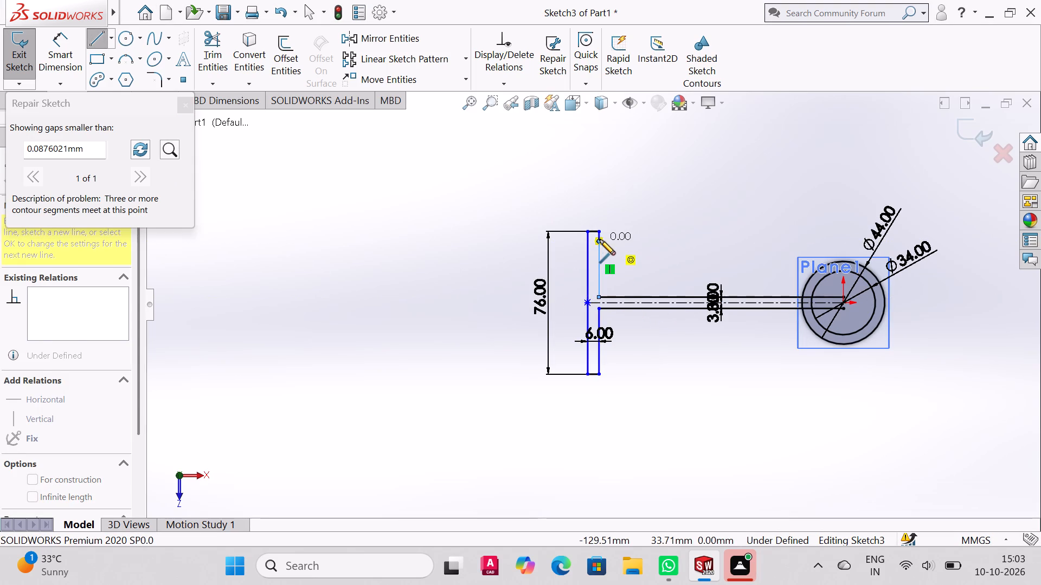
click(639, 242)
Add a driven vertical dimension between the arm's upper edge and the crosspiece's upper corner.
click(54, 50)
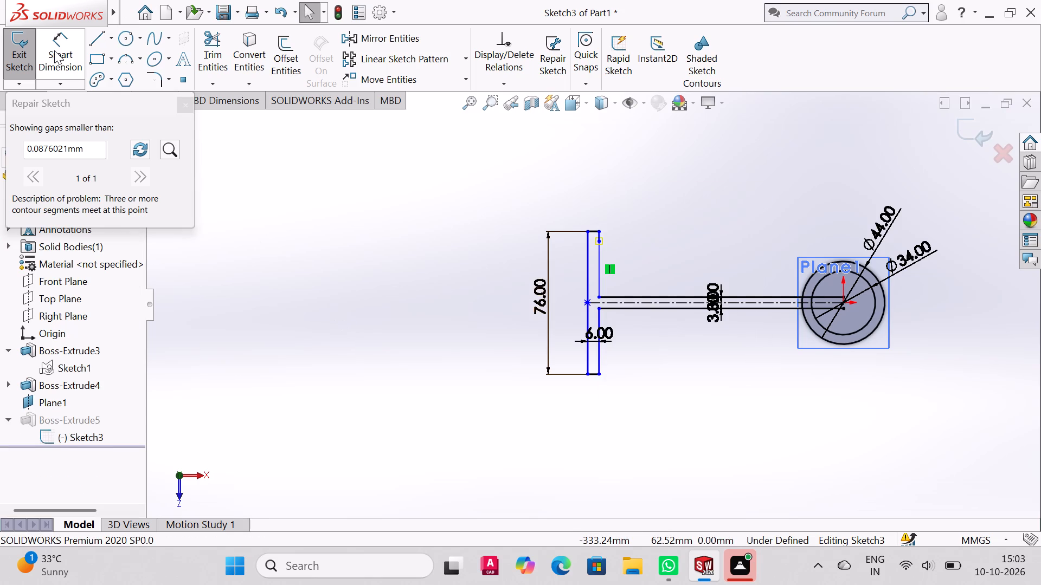
click(599, 294)
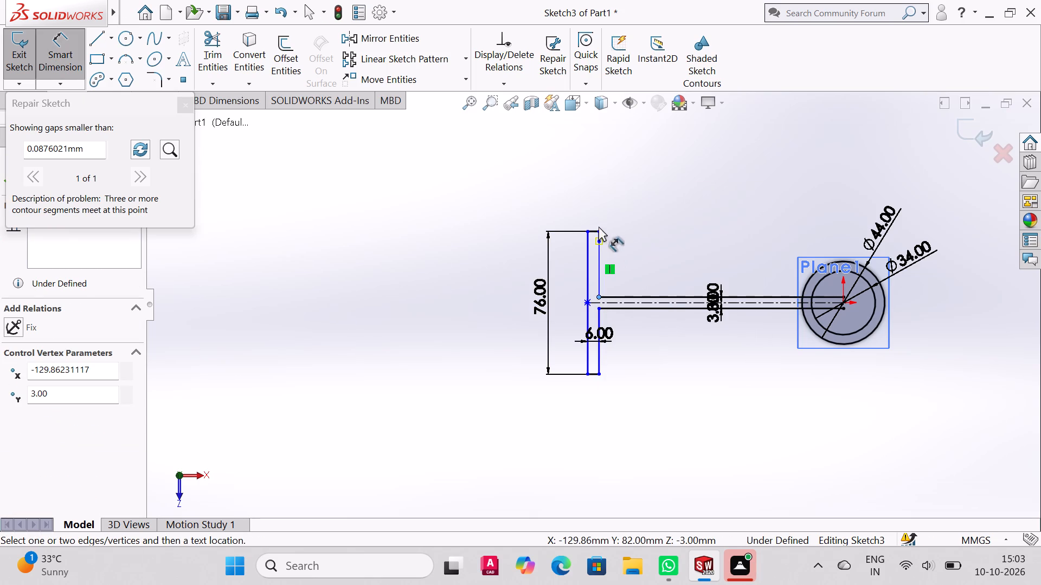
click(599, 231)
click(638, 226)
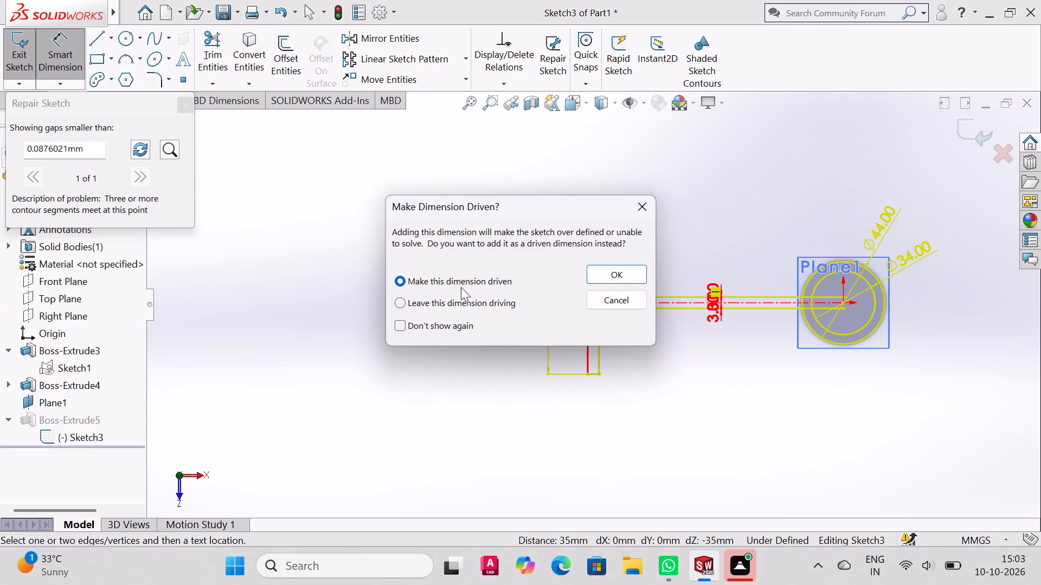
click(628, 272)
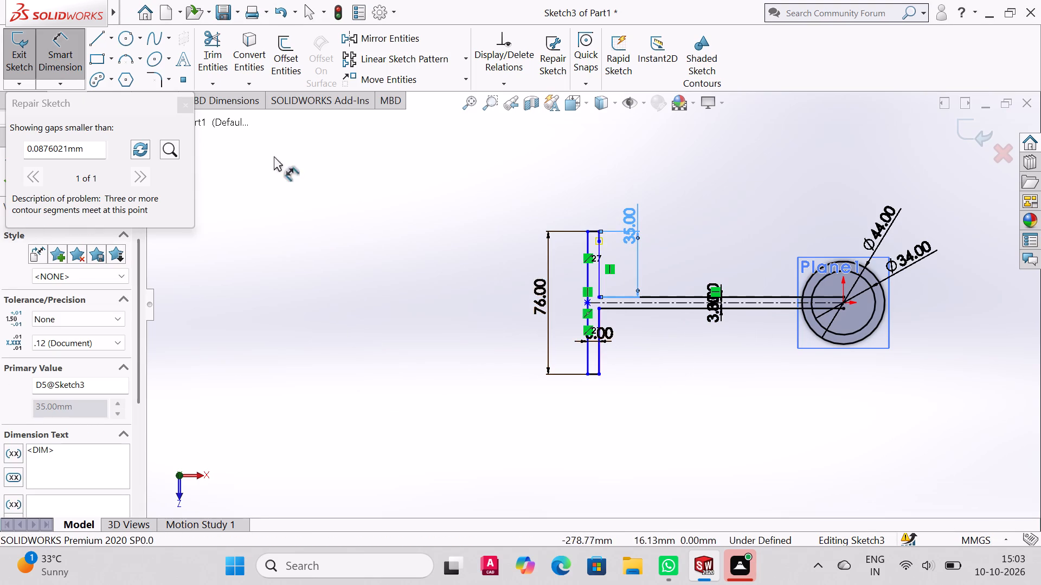
Magnify the flagged point near the crosspiece's upper end in Repair Sketch, and close the check.
click(166, 158)
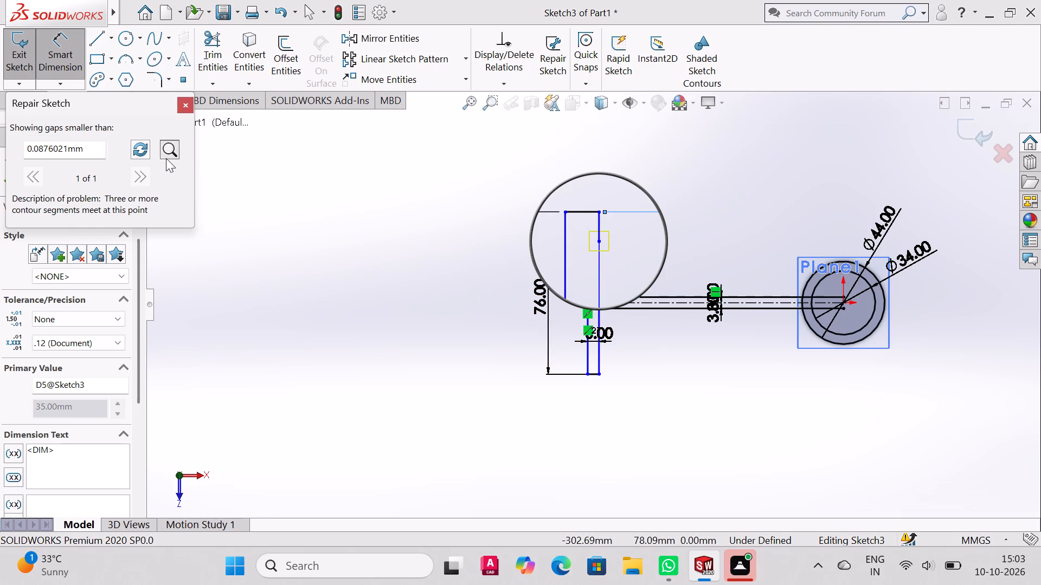
click(678, 190)
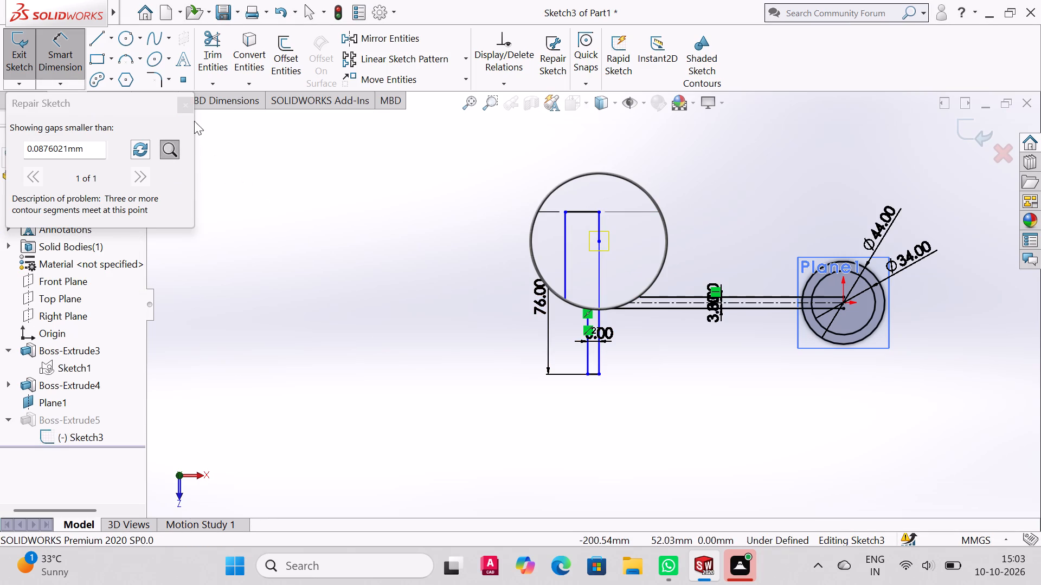
click(188, 109)
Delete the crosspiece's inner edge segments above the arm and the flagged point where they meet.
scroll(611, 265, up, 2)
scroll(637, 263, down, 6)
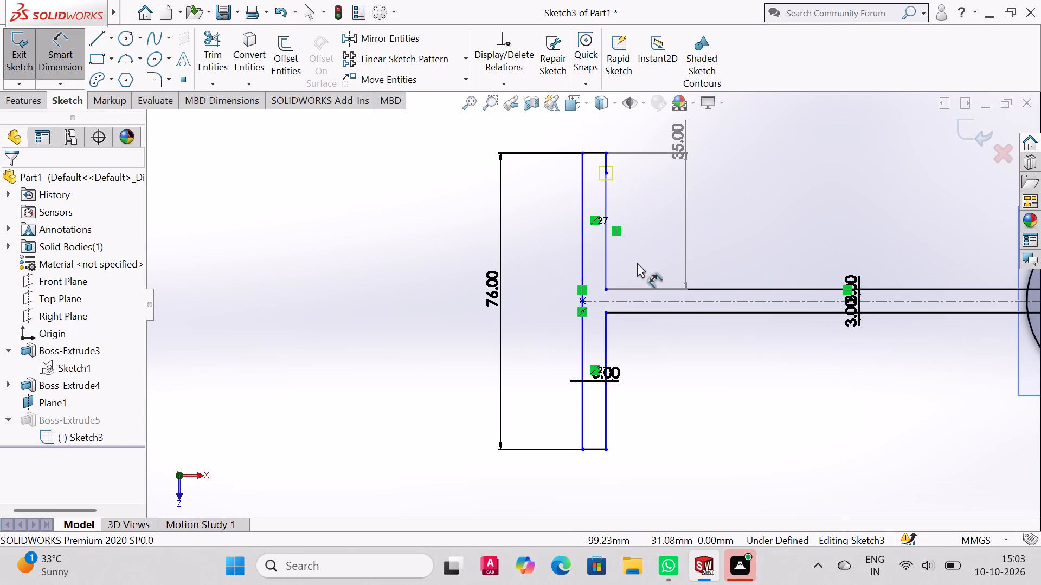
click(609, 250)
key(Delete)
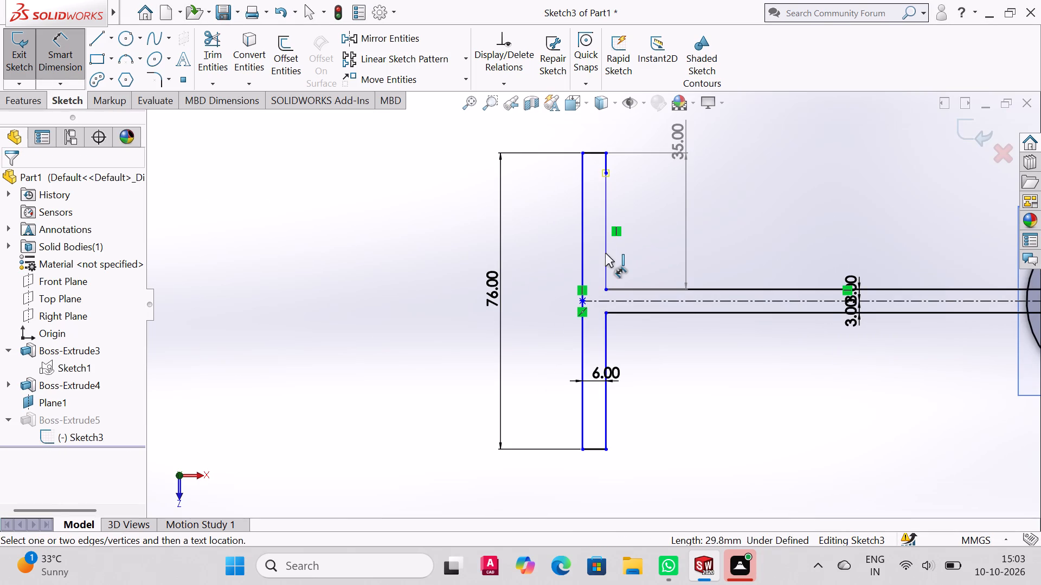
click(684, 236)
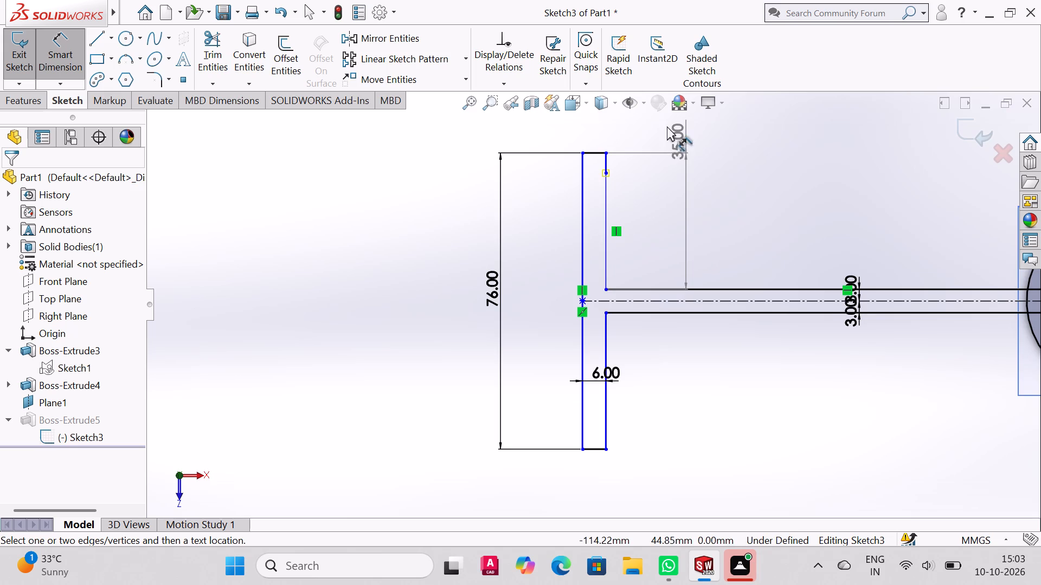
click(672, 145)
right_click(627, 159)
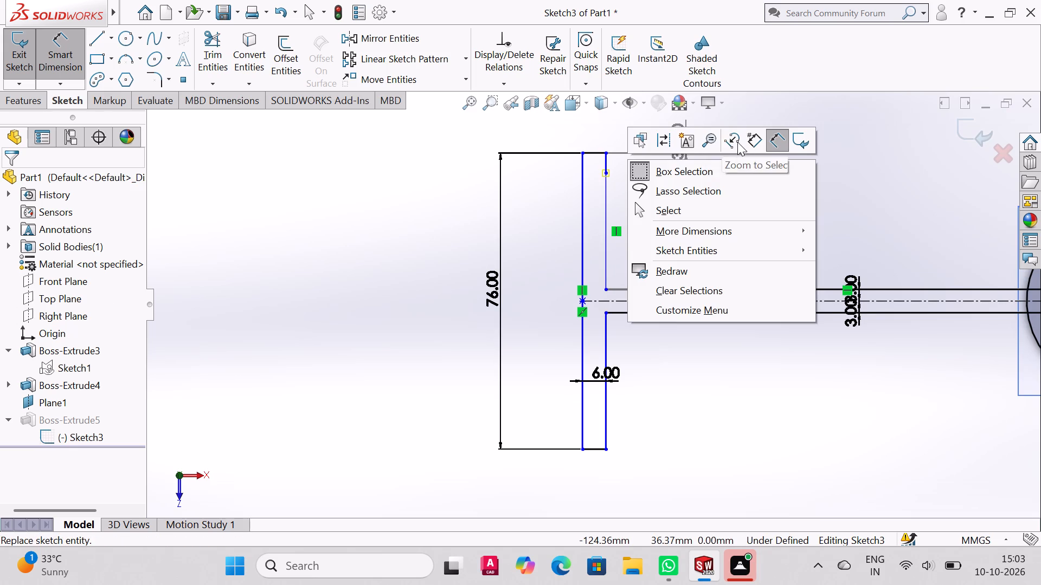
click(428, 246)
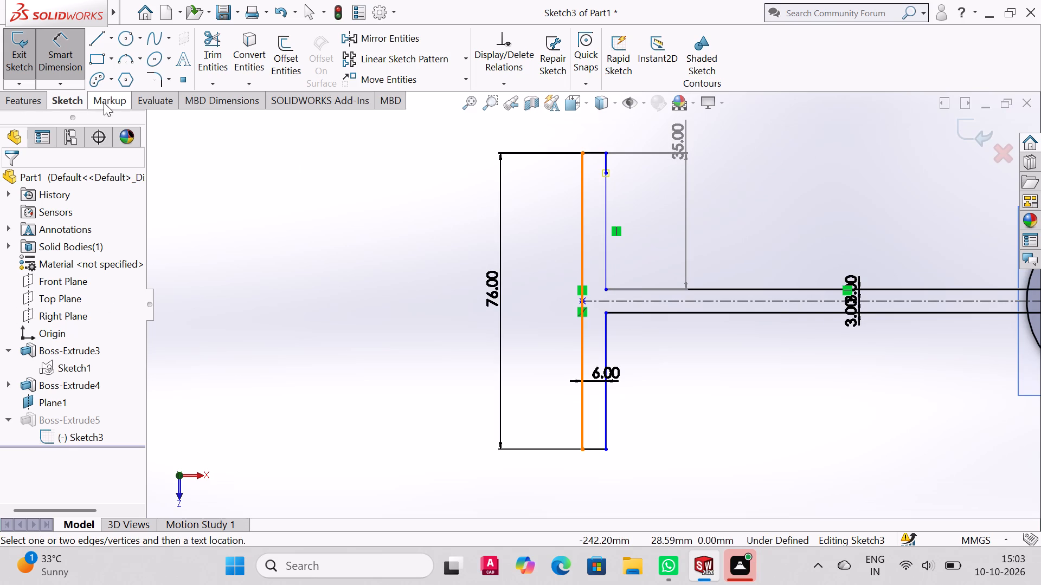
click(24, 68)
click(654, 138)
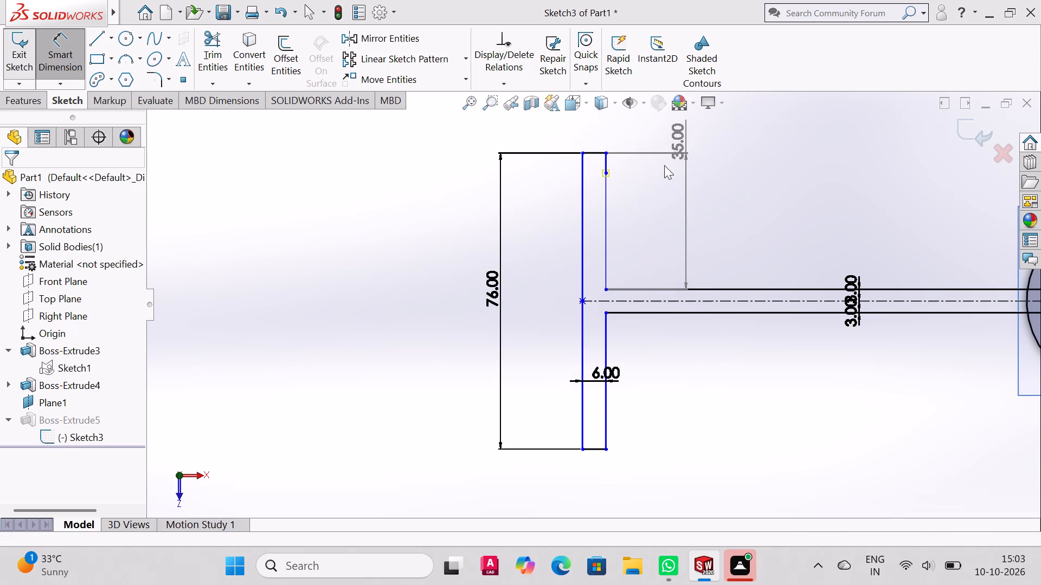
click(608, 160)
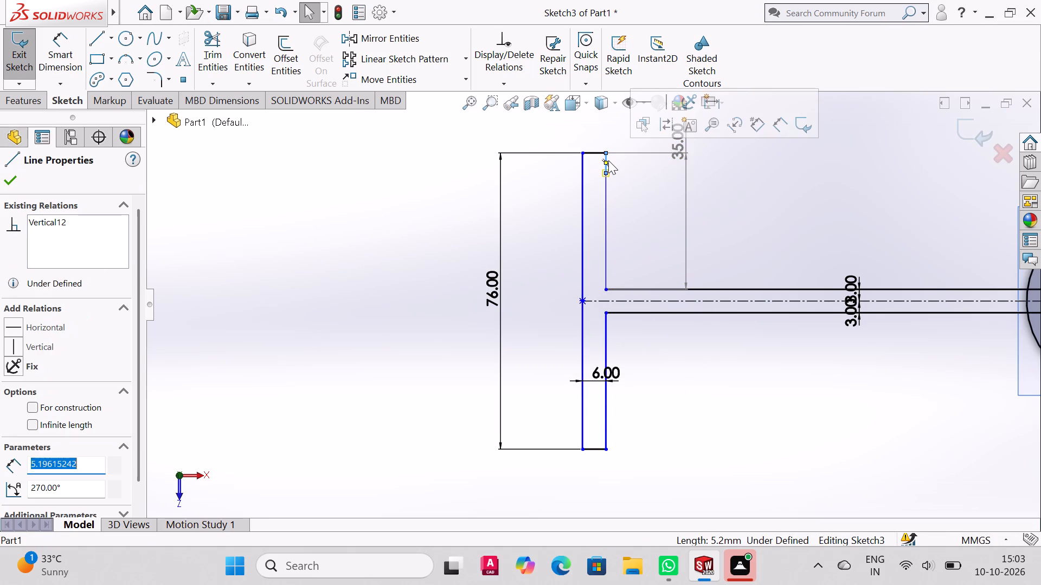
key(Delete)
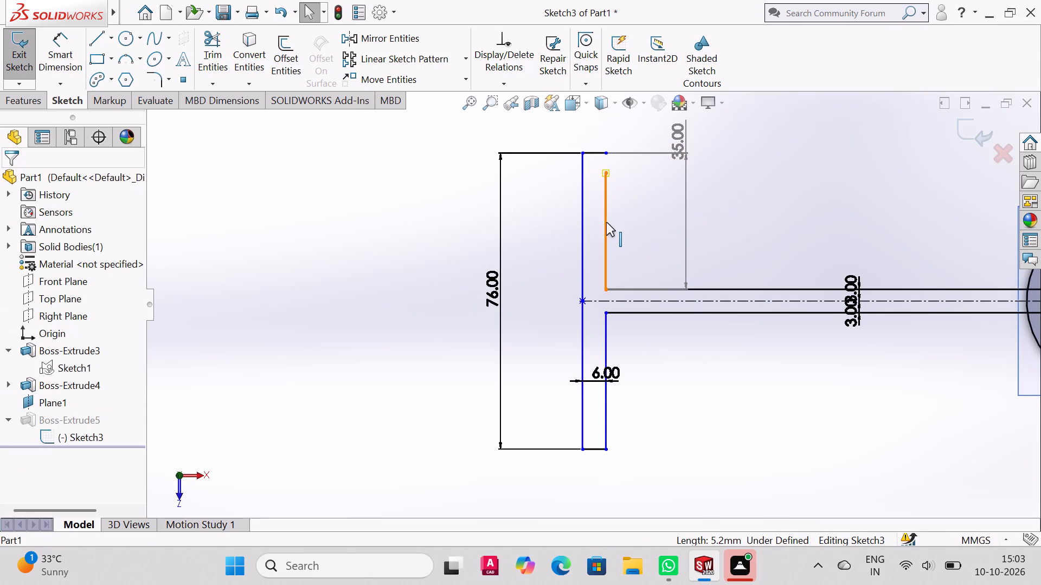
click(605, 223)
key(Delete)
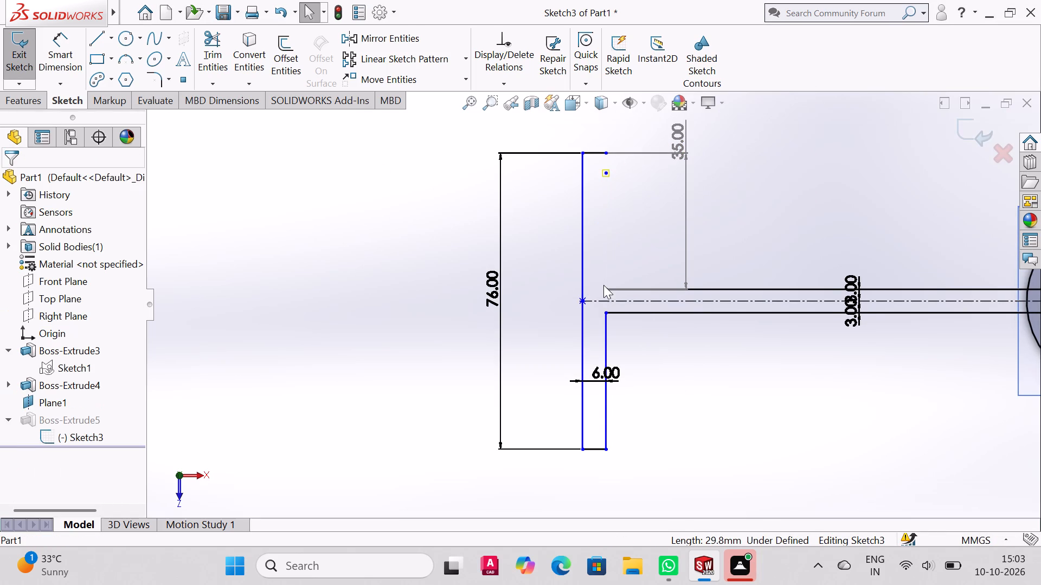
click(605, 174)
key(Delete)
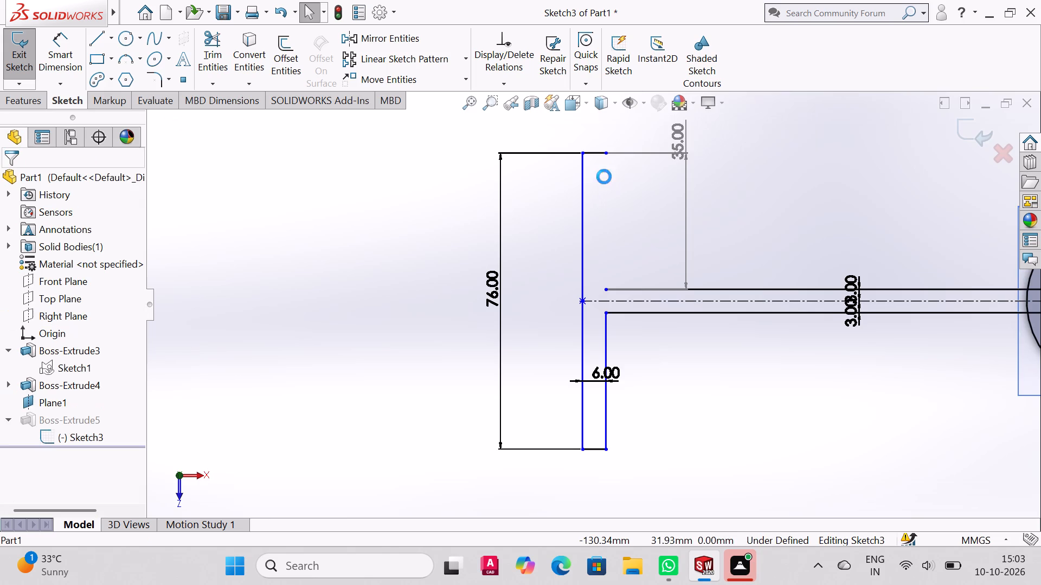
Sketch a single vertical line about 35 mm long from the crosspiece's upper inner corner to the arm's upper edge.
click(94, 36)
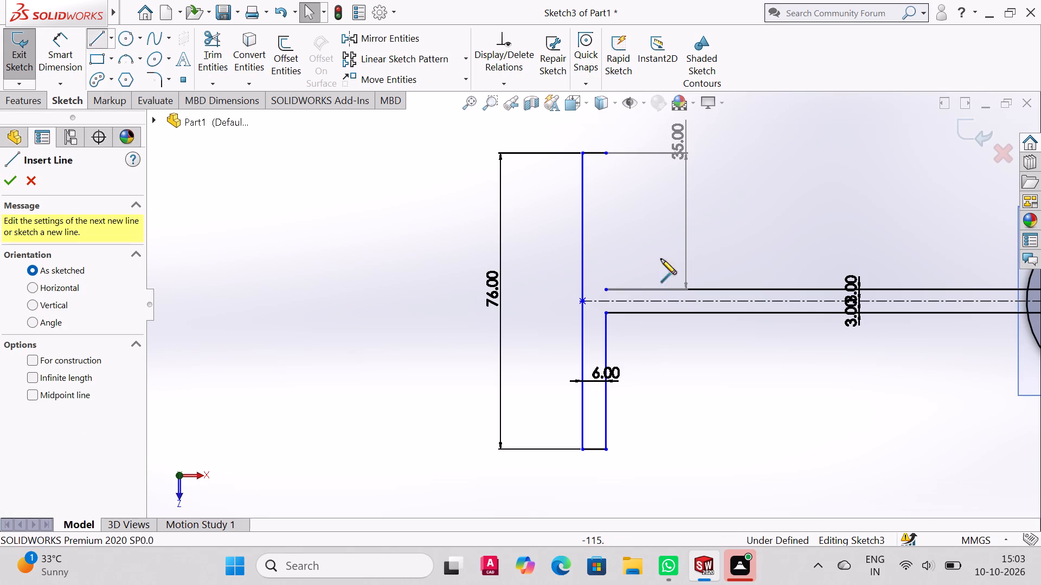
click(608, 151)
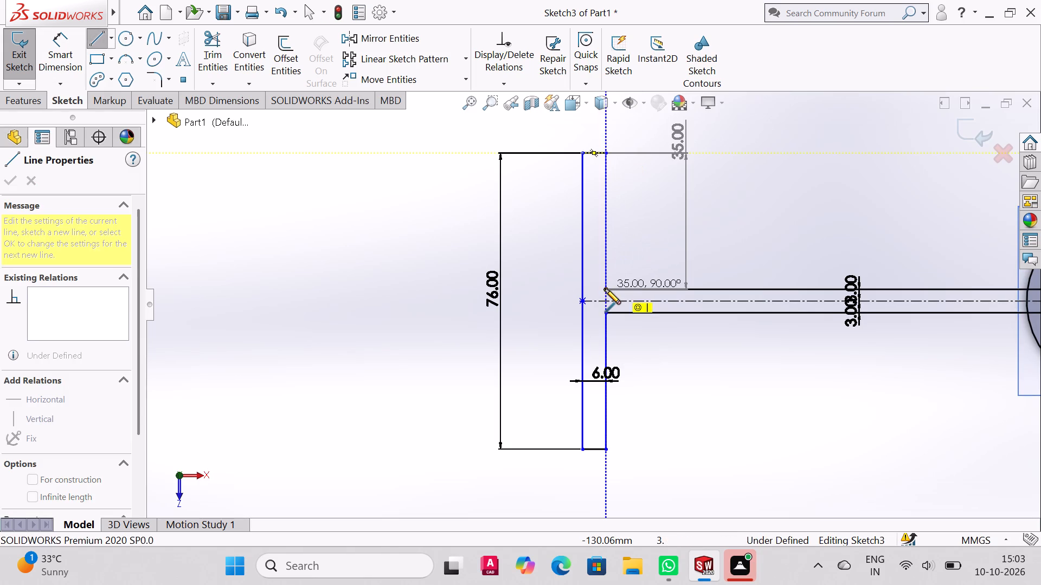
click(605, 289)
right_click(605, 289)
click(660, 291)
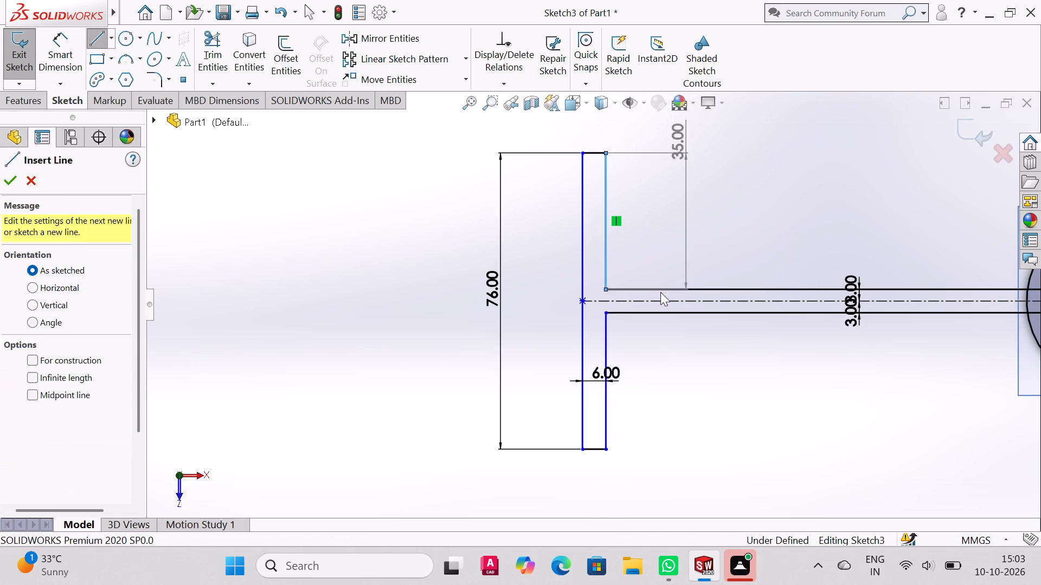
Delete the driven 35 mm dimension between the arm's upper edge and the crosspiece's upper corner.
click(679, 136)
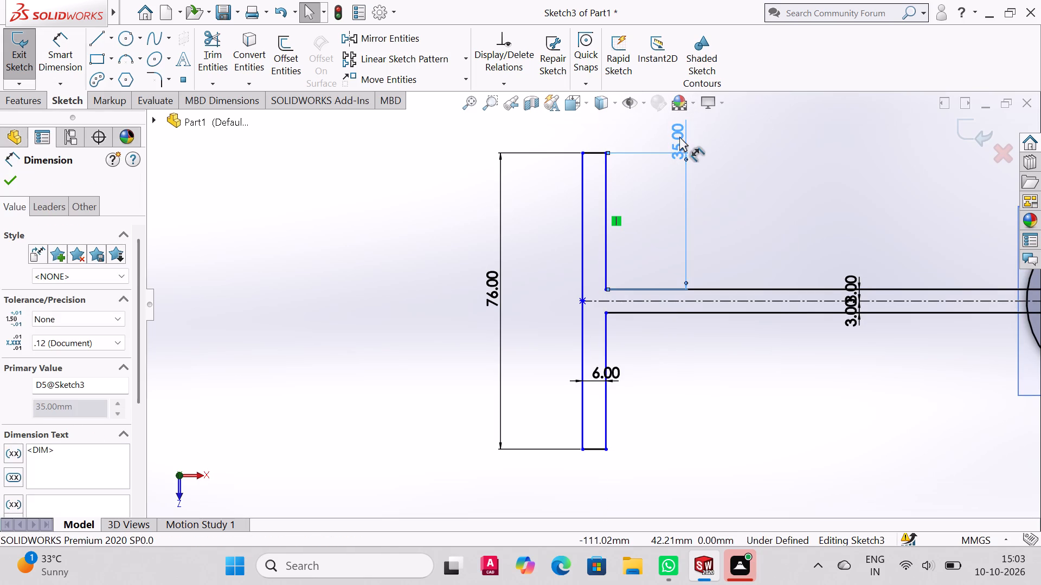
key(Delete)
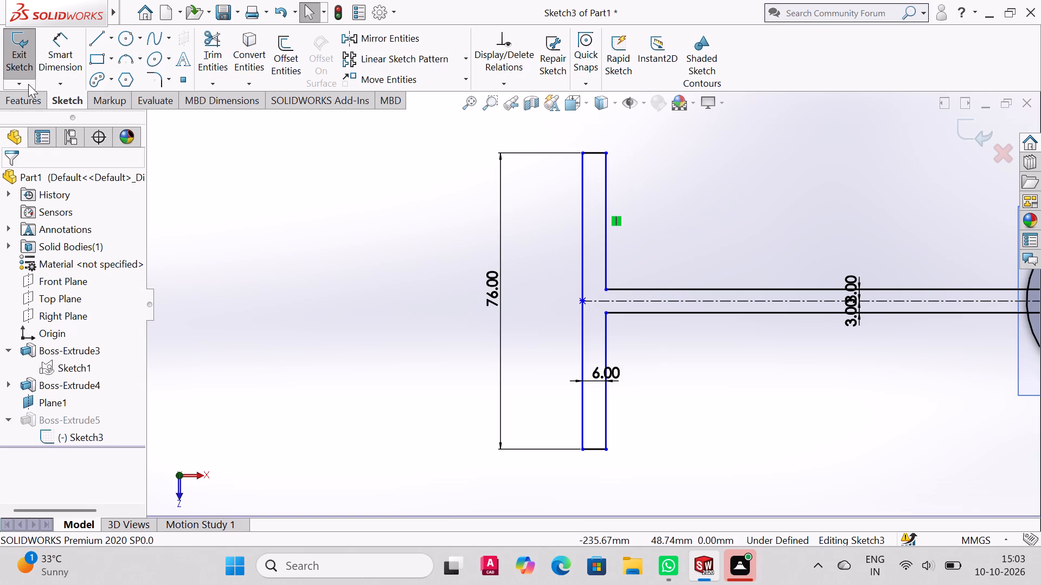
Try to exit the sketch, and inspect its rebuild problem with Check Sketch for Feature and Repair Sketch.
click(24, 73)
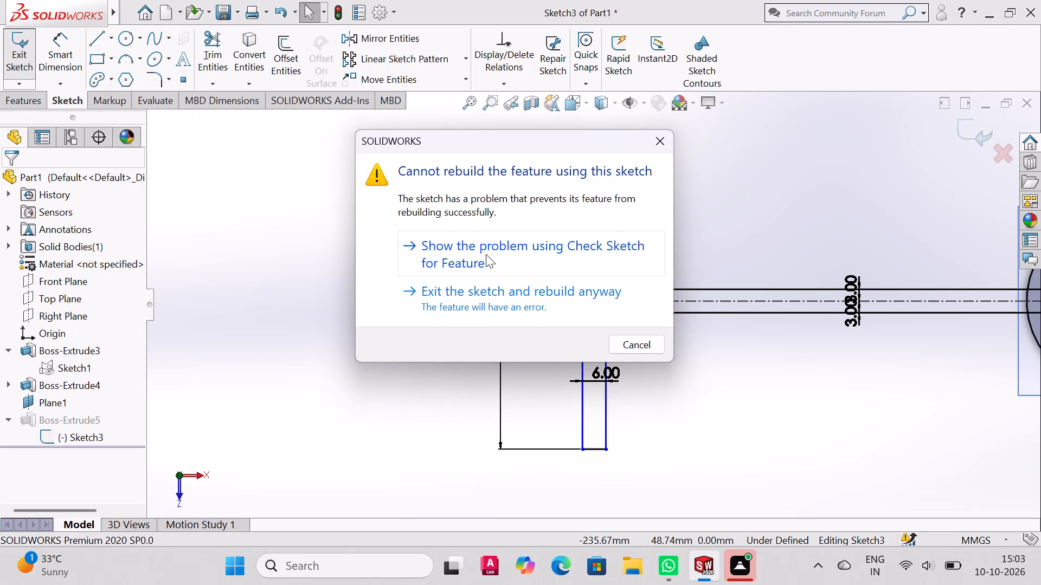
click(486, 254)
click(556, 287)
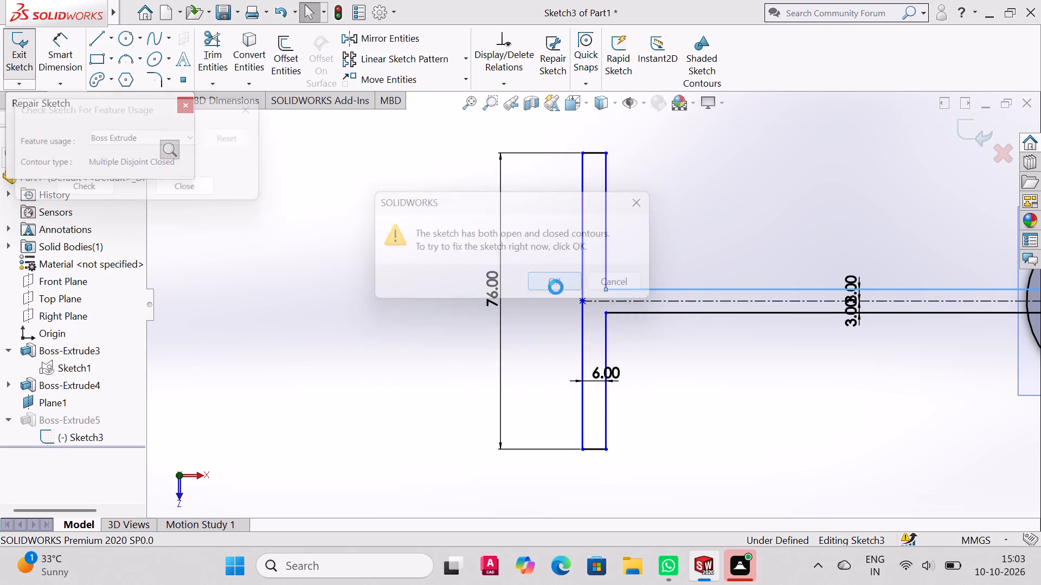
scroll(761, 365, up, 4)
scroll(863, 383, up, 1)
middle_drag(863, 383, 895, 216)
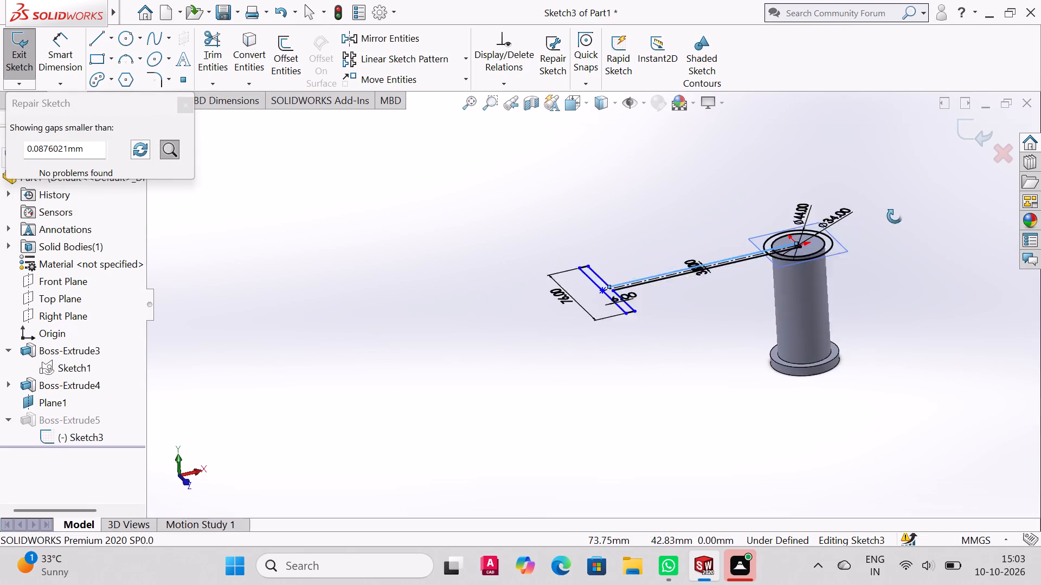
middle_drag(895, 216, 906, 234)
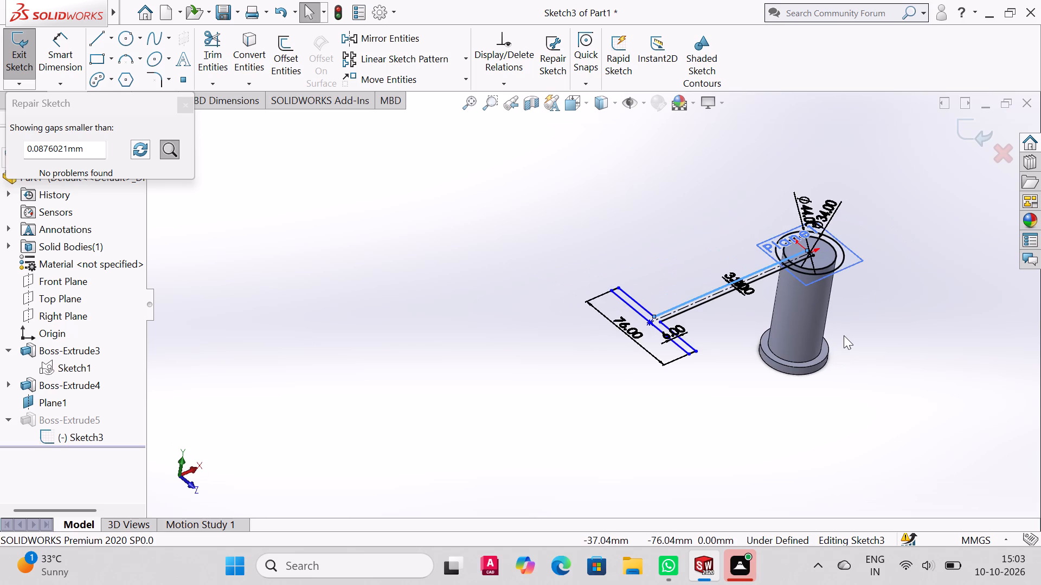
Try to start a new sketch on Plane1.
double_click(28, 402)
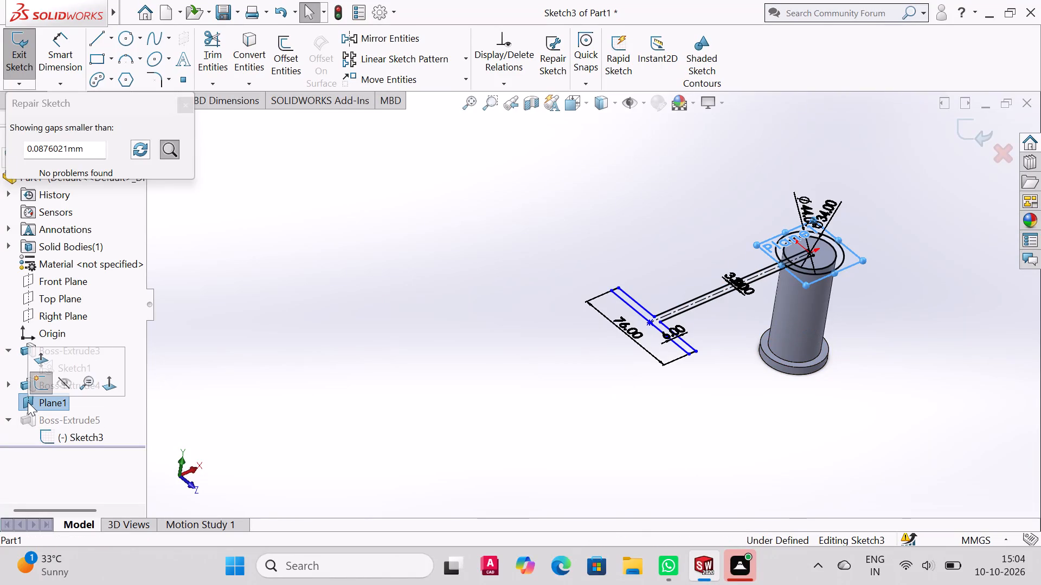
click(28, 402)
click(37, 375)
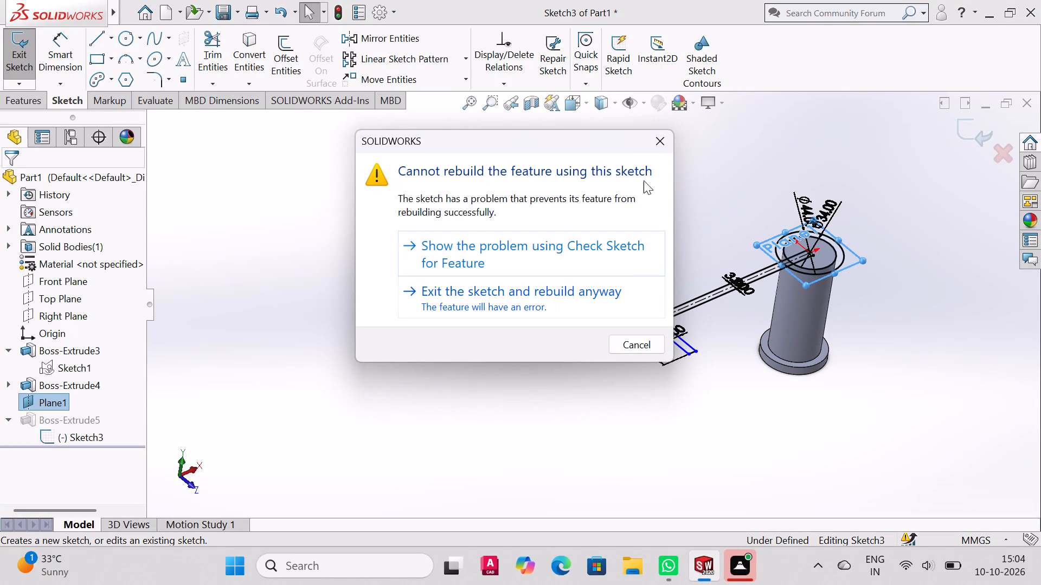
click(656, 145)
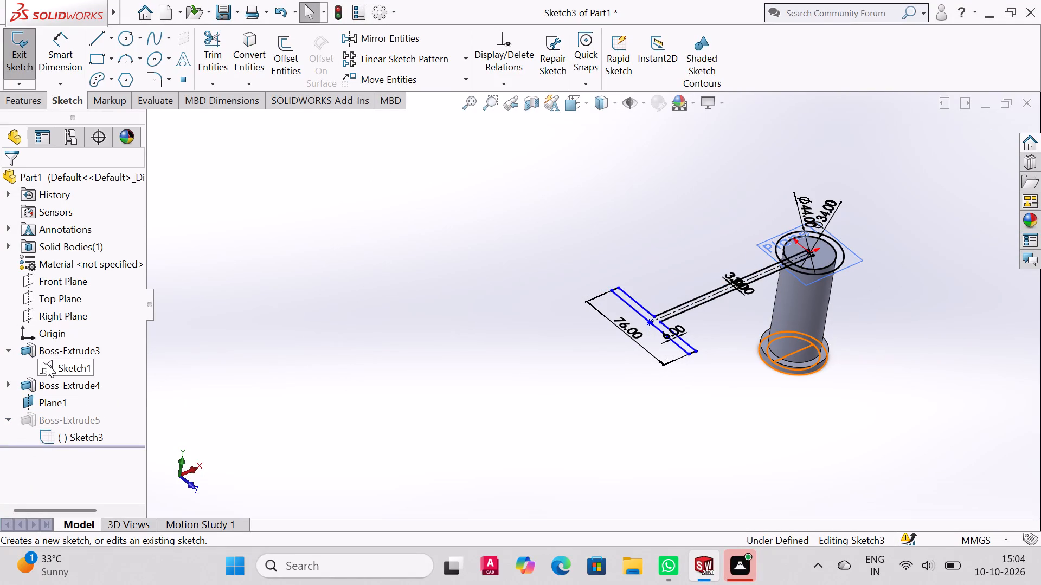
Undo the redrawn arm, crosspiece and centerline edits back to the point where the upper flange is still a plain extrusion.
key(ctrl+z)
key(ctrl+z)
key(ctrl+z)
key(ctrl+z)
key(ctrl+z)
key(ctrl+z)
key(ctrl+z)
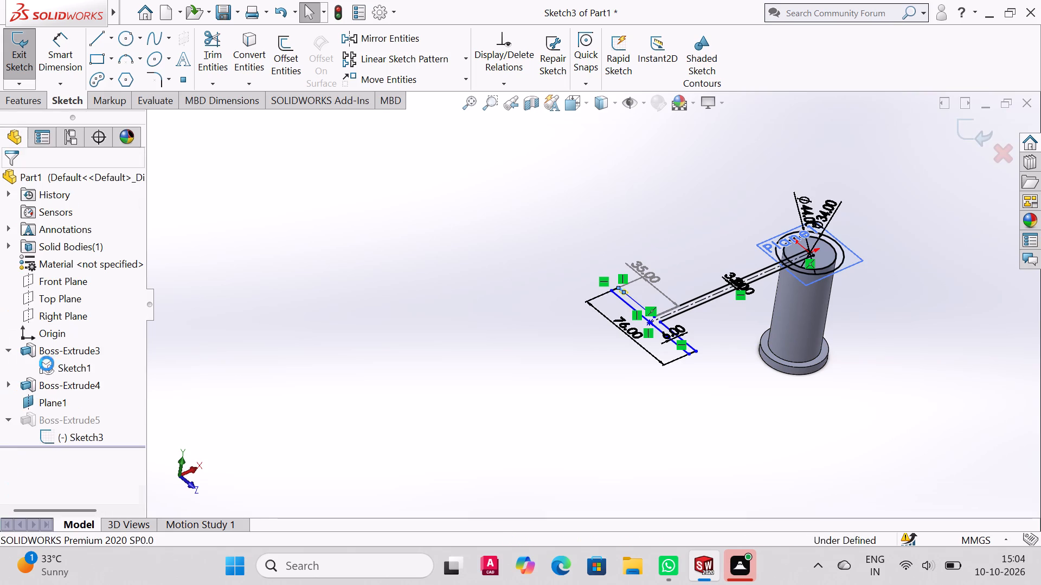
key(ctrl+z)
key(ctrl+z)
key(ctrl+z)
key(ctrl+z)
key(ctrl+z)
key(ctrl+z)
key(ctrl+z)
key(ctrl+z)
key(ctrl+z)
key(ctrl+z)
key(ctrl+z)
key(ctrl+z)
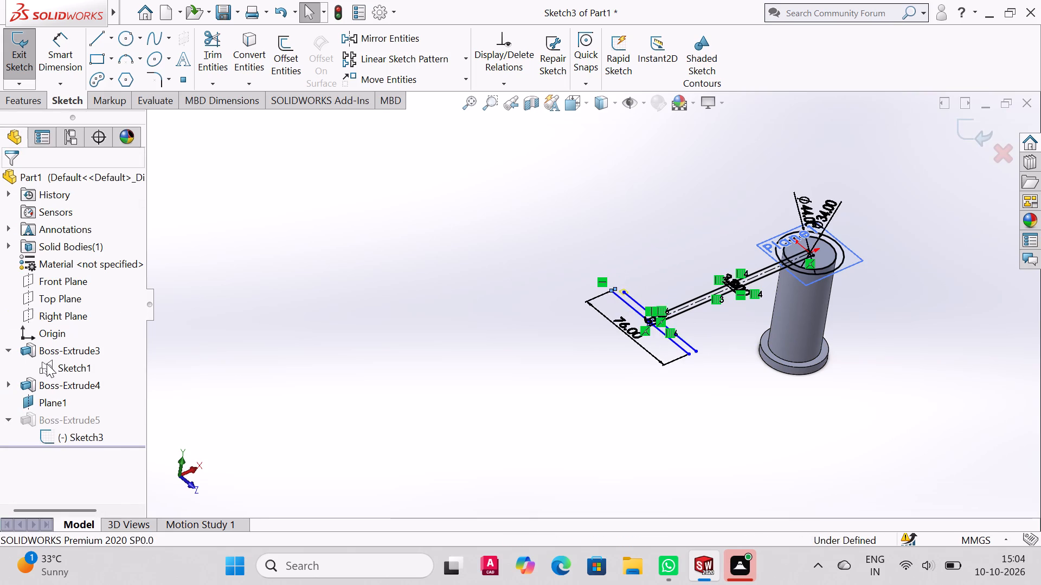
key(ctrl+z)
key(ctrl+z)
key(ctrl+z)
key(ctrl+z)
key(ctrl+z)
key(ctrl+z)
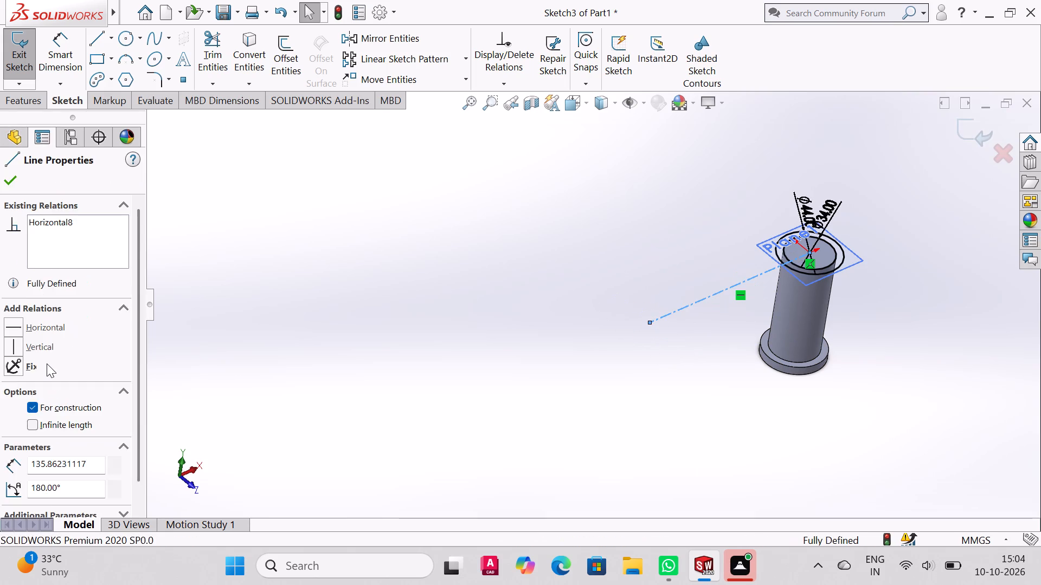
key(ctrl+z)
key(ctrl+z)
ctrl+click(47, 363)
key(ctrl+z)
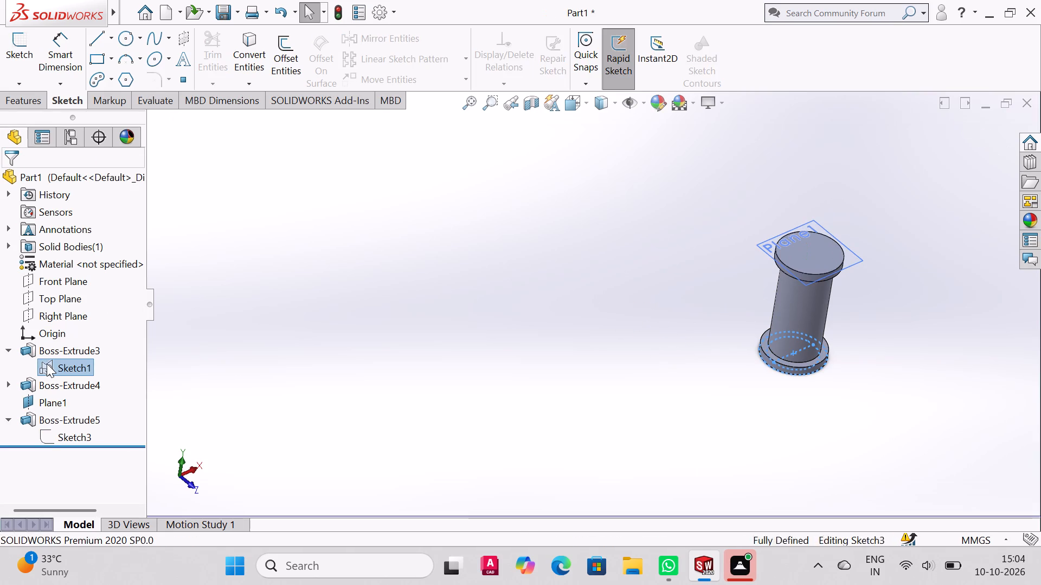
Undo the remaining Sketch3 edits as far back as possible, to the original arm and crosspiece with the 100 mm dimension.
key(ctrl+z)
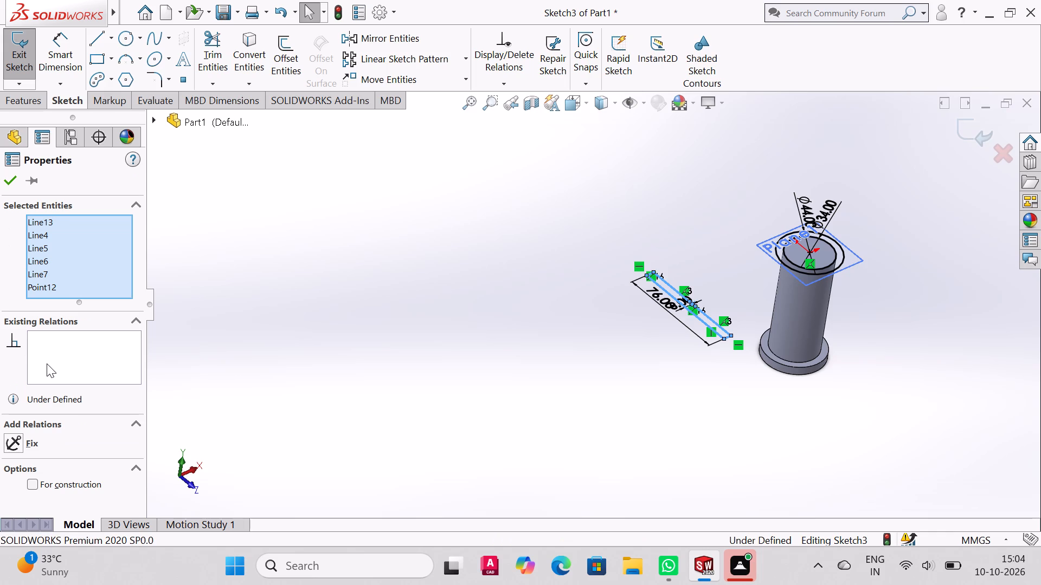
key(ctrl+z)
key(ctrl+z)
key(ctrl+z)
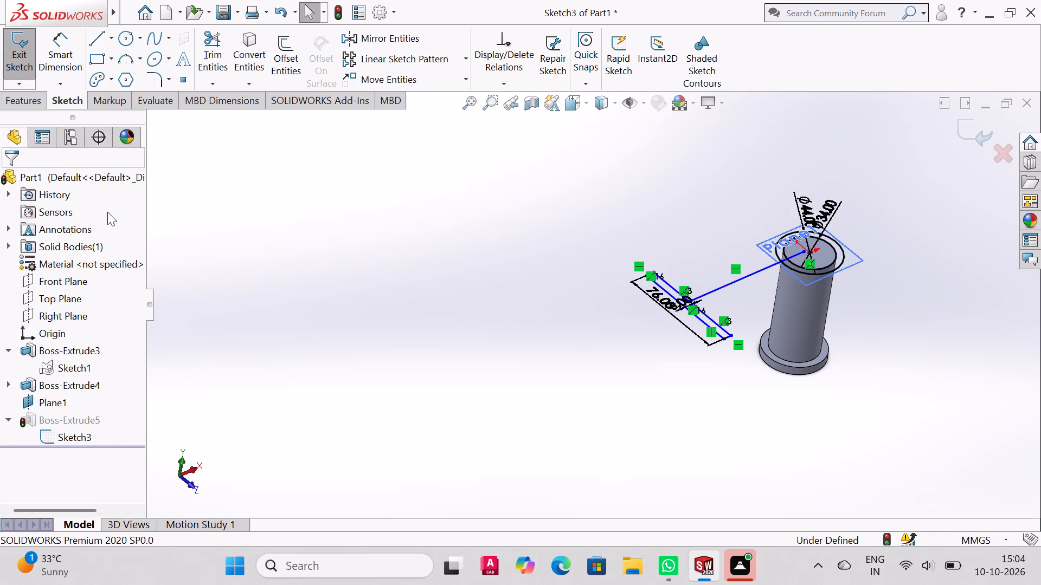
key(ctrl+z)
key(ctrl+z)
key(ctrl+z)
key(ctrl+z)
key(ctrl+z)
key(ctrl+z)
key(ctrl+z)
key(ctrl+z)
key(ctrl+z)
key(ctrl+z)
key(ctrl+z)
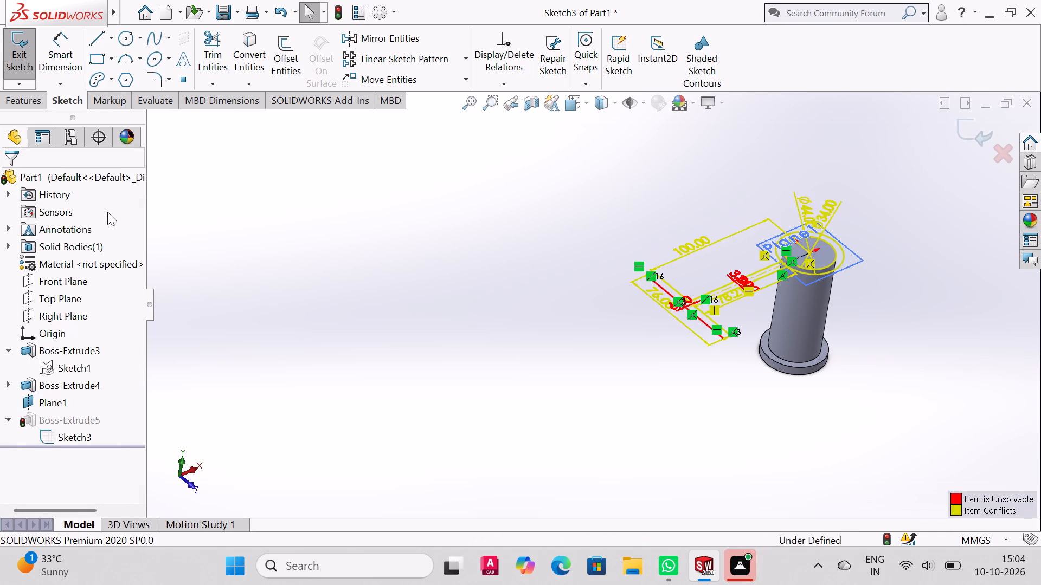
key(ctrl+z)
key(ctrl+z)
key(ctrl+z)
key(ctrl+z)
key(ctrl+z)
key(ctrl+z)
key(ctrl+z)
key(ctrl+z)
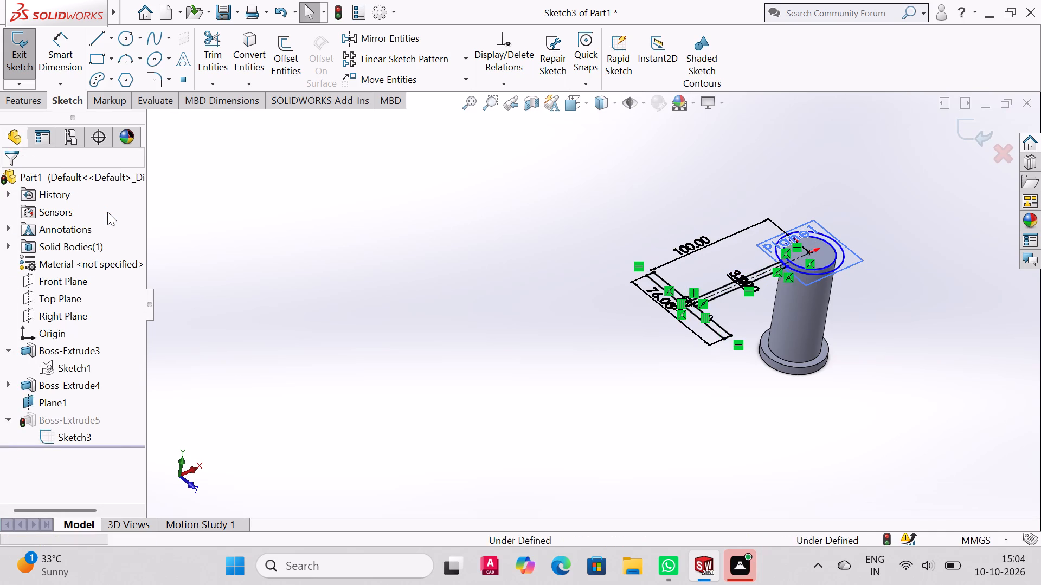
key(ctrl+z)
key(ctrl+z)
key(ctrl+z)
key(ctrl+z)
key(ctrl+z)
key(ctrl+z)
key(ctrl+z)
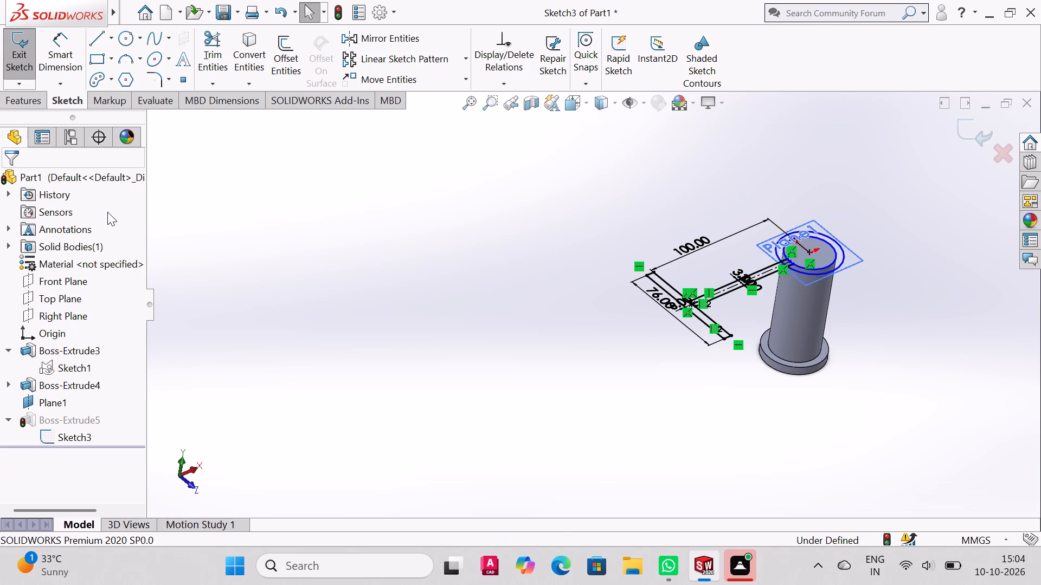
key(ctrl+z)
key(ctrl+z)
key(ctrl+z)
key(ctrl+z)
key(ctrl+z)
key(ctrl+z)
key(ctrl+z)
key(ctrl+z)
key(ctrl+z)
Power-trim the 6 mm arm and the 76 mm crosspiece away outside the flange circles in Sketch3.
key(ctrl+z)
key(ctrl+5)
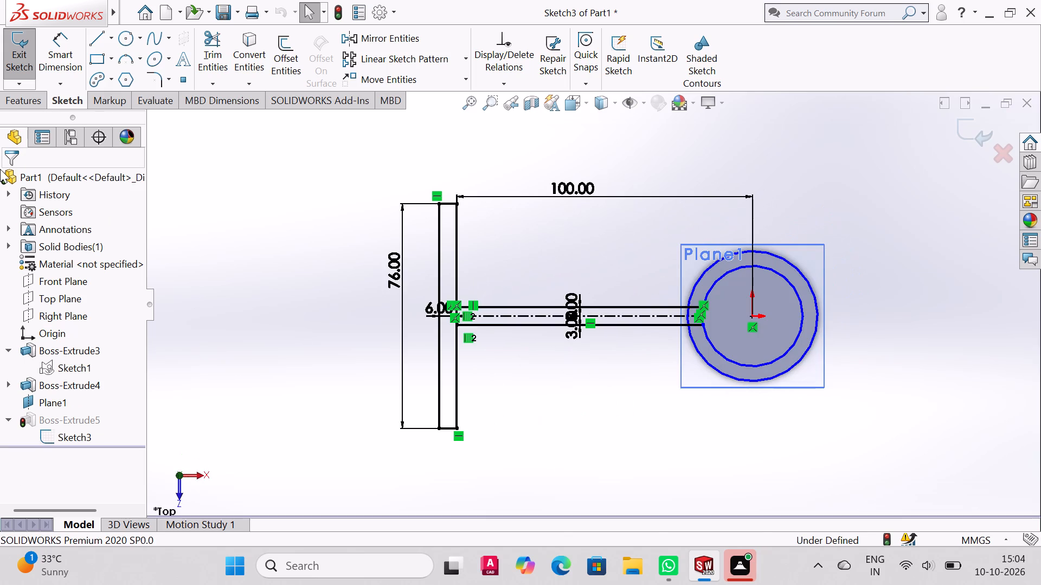
click(212, 40)
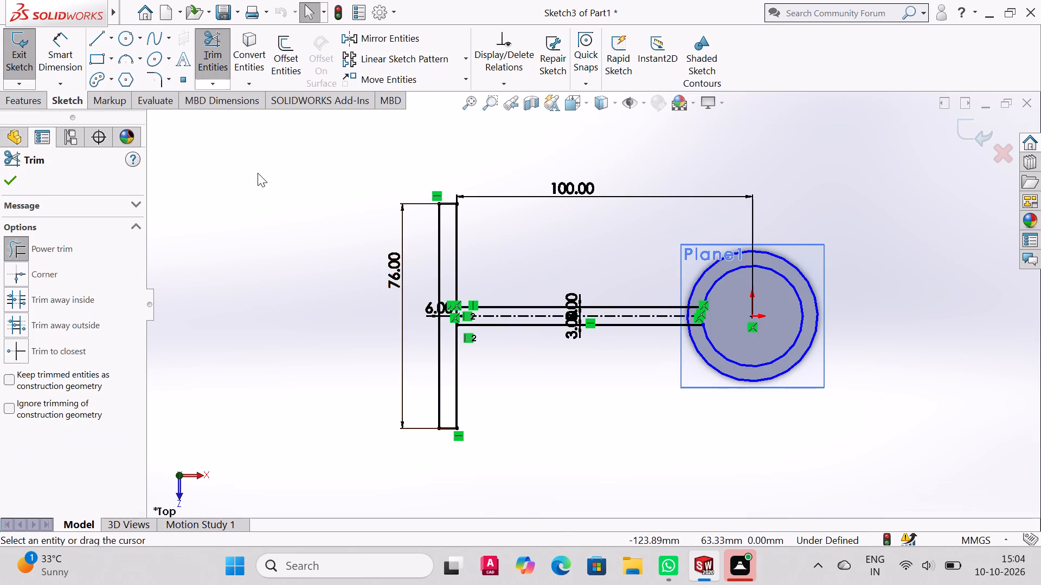
drag(501, 233, 548, 368)
drag(567, 224, 451, 126)
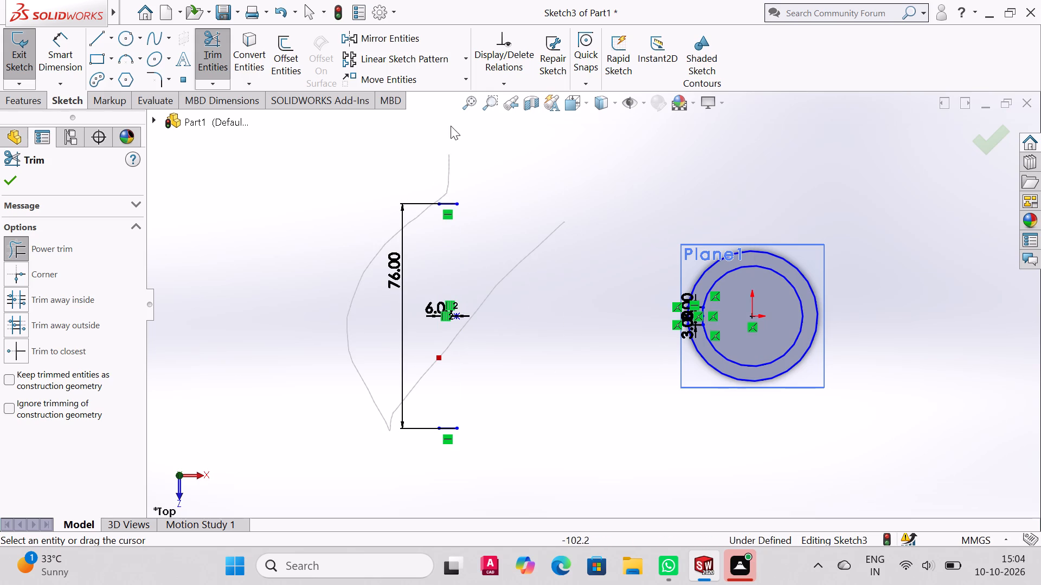
drag(451, 126, 449, 305)
drag(453, 163, 485, 406)
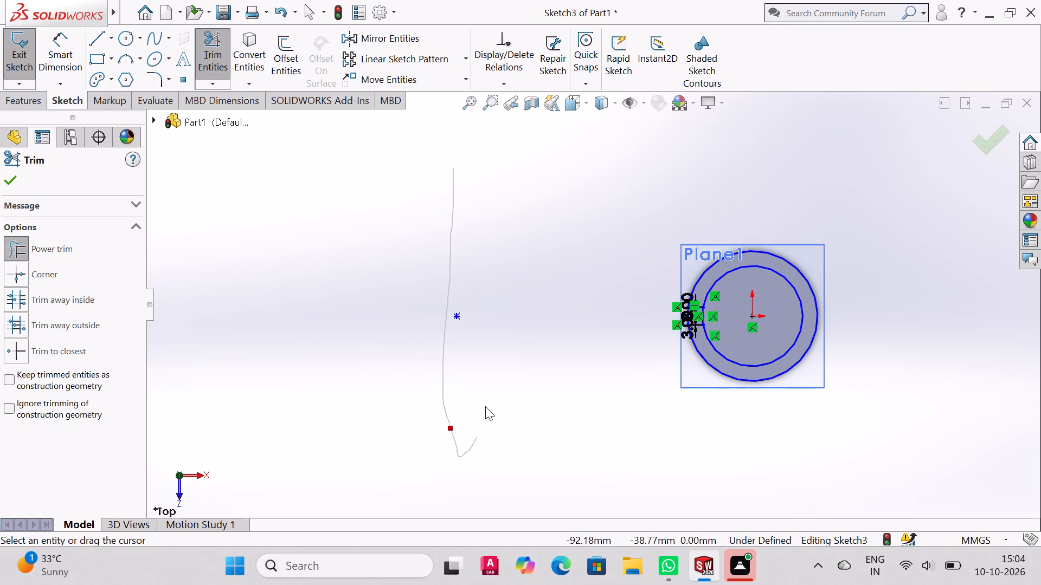
drag(485, 406, 456, 310)
triple_click(459, 313)
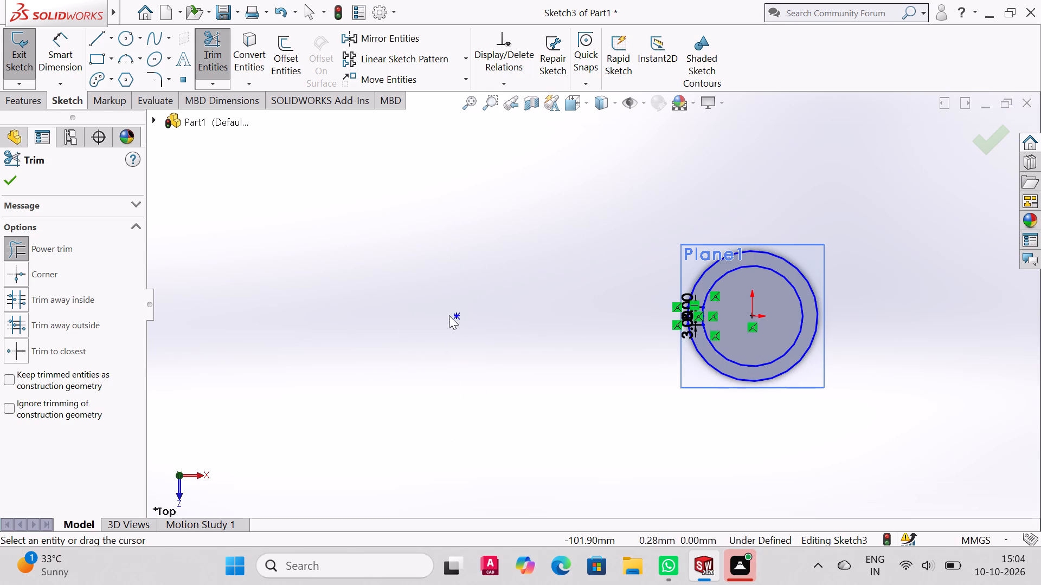
click(459, 315)
triple_click(457, 314)
Delete the leftover sketch point 100 mm from the origin.
right_click(480, 310)
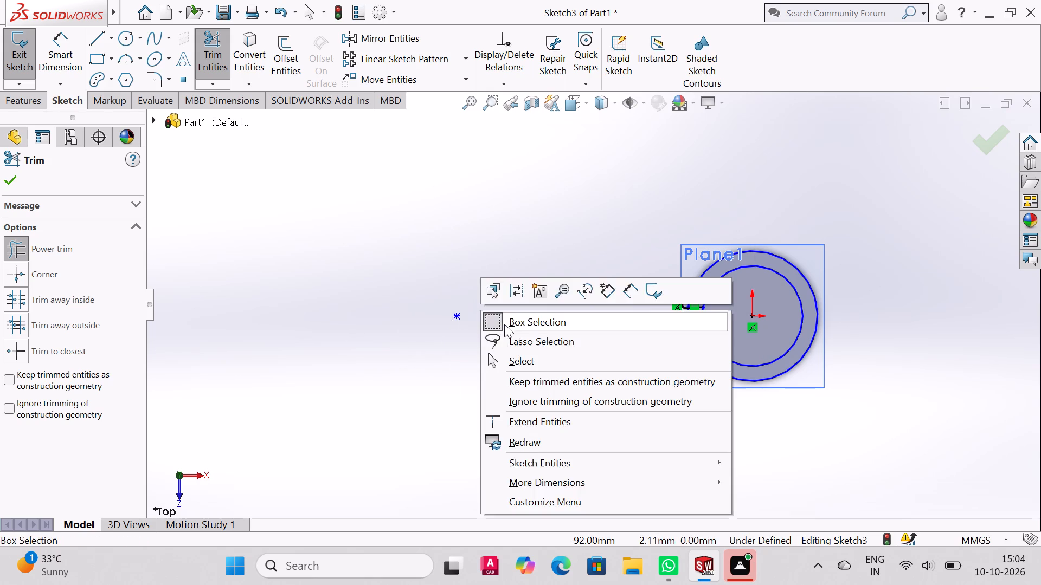
click(523, 325)
key(Escape)
click(421, 266)
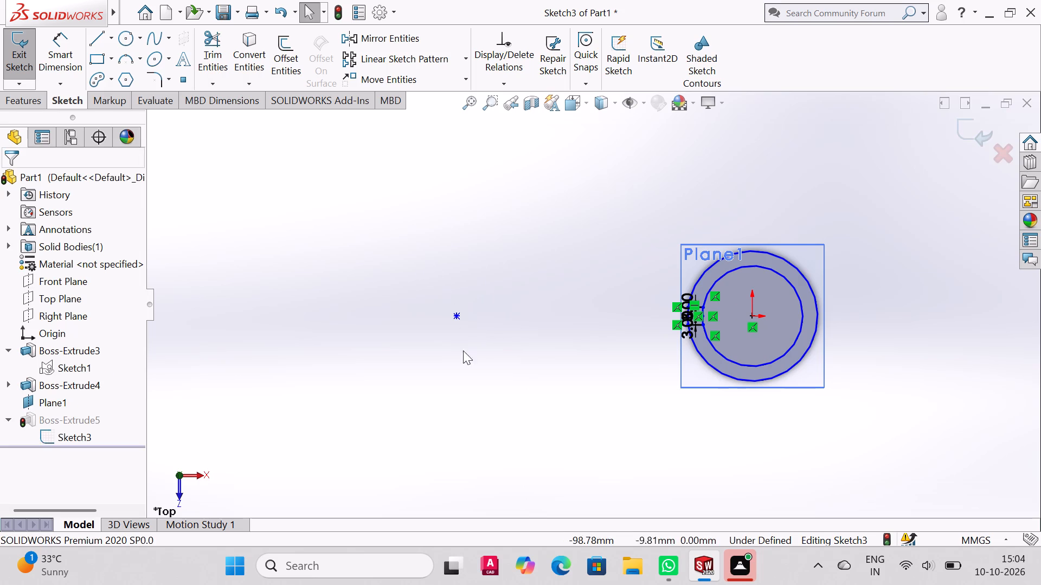
drag(385, 249, 521, 353)
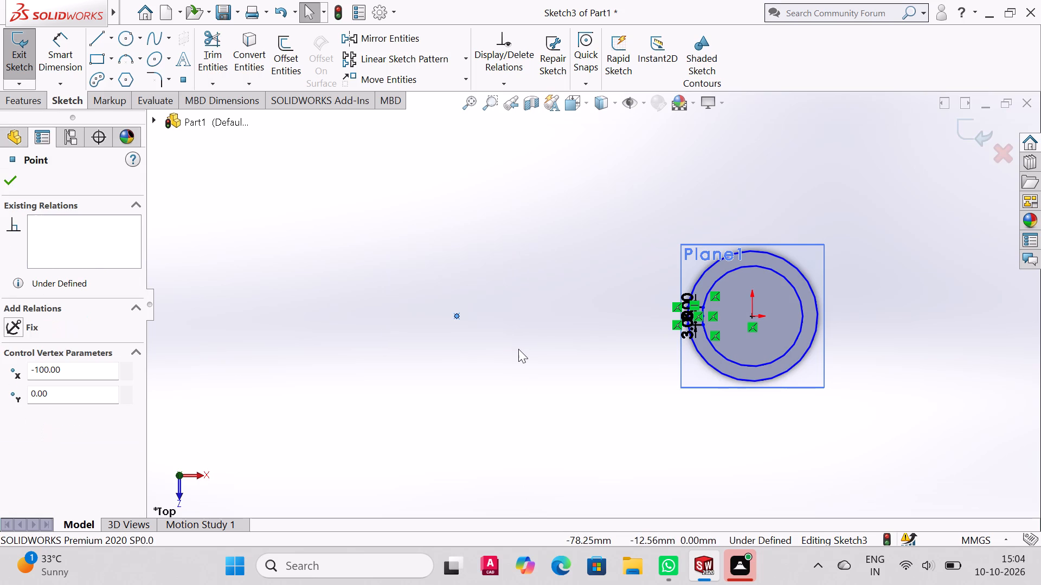
key(Delete)
Delete the outer 44 mm flange circle from Sketch3.
middle_drag(776, 337, 744, 126)
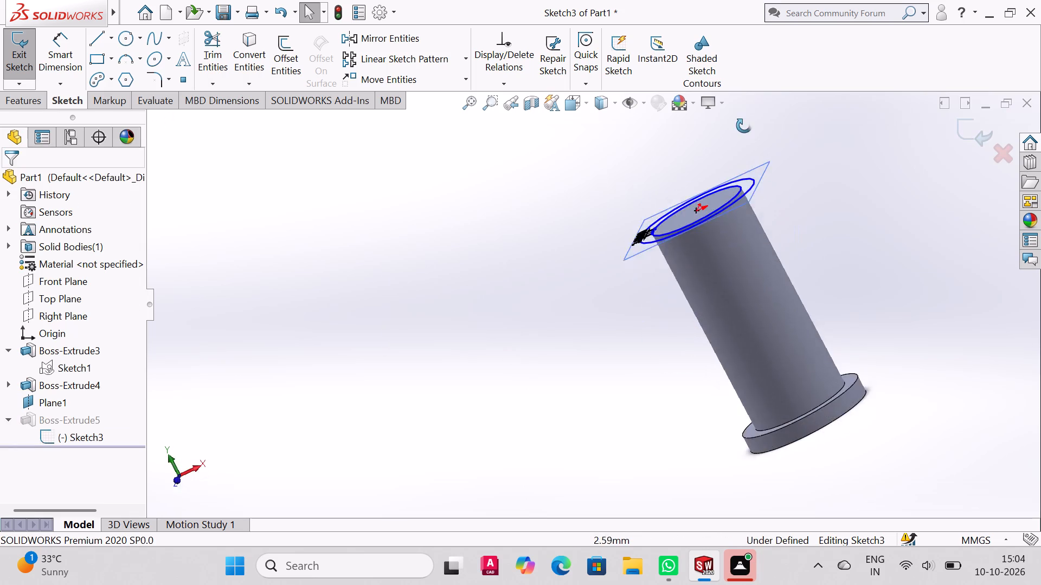
middle_drag(744, 126, 834, 242)
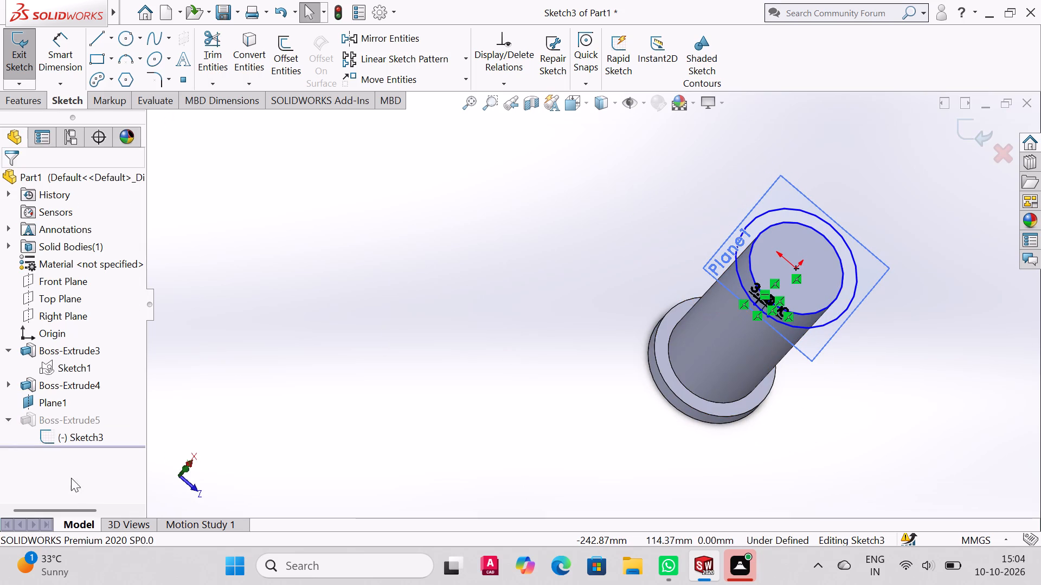
click(43, 435)
click(41, 434)
click(42, 435)
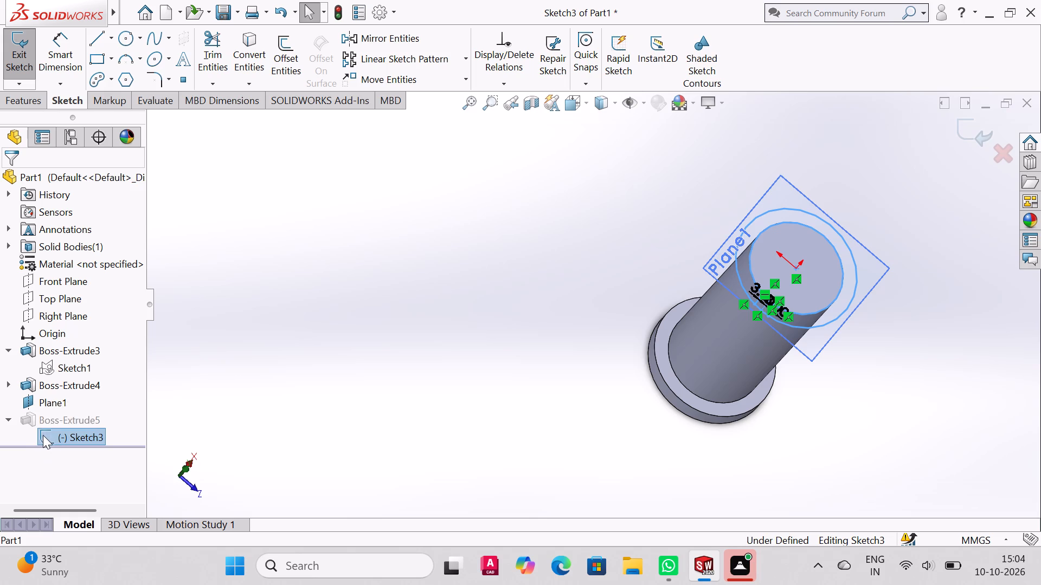
click(817, 328)
key(Delete)
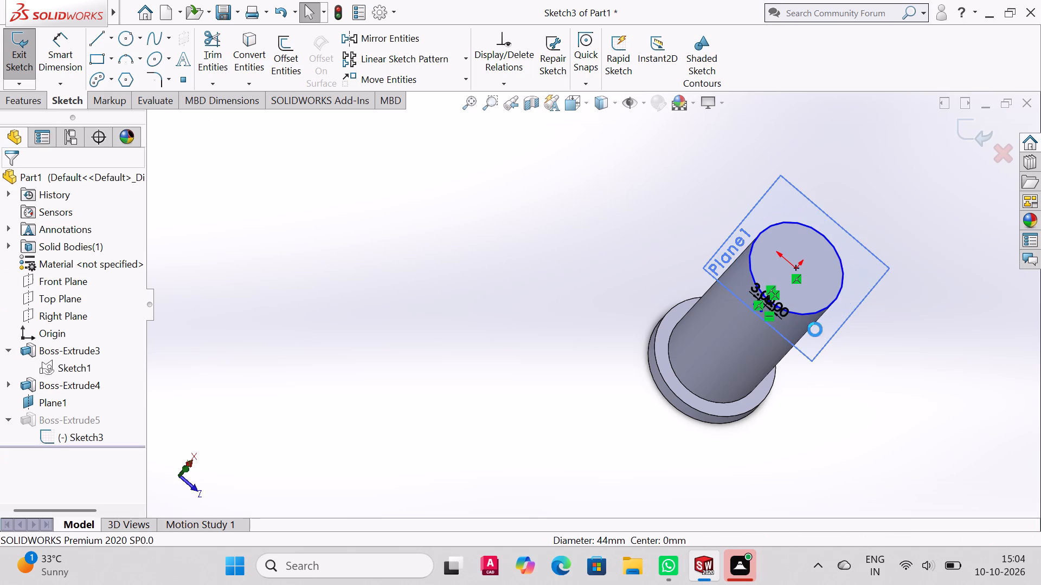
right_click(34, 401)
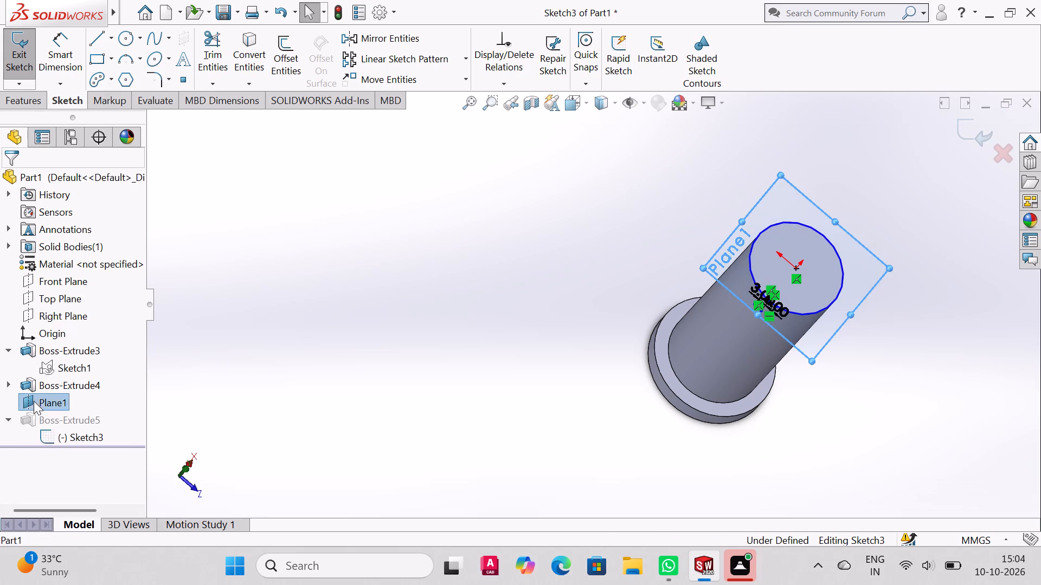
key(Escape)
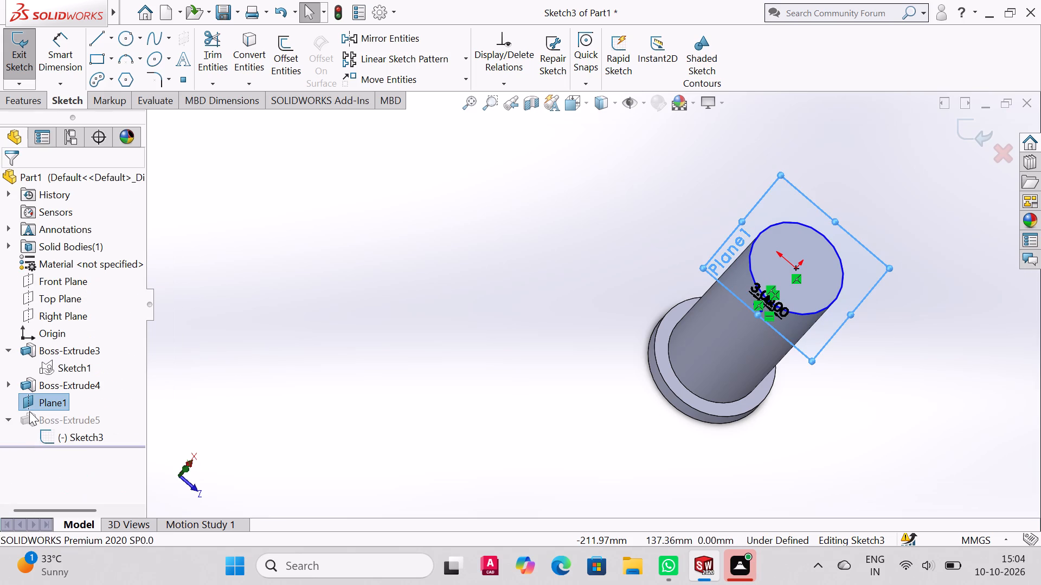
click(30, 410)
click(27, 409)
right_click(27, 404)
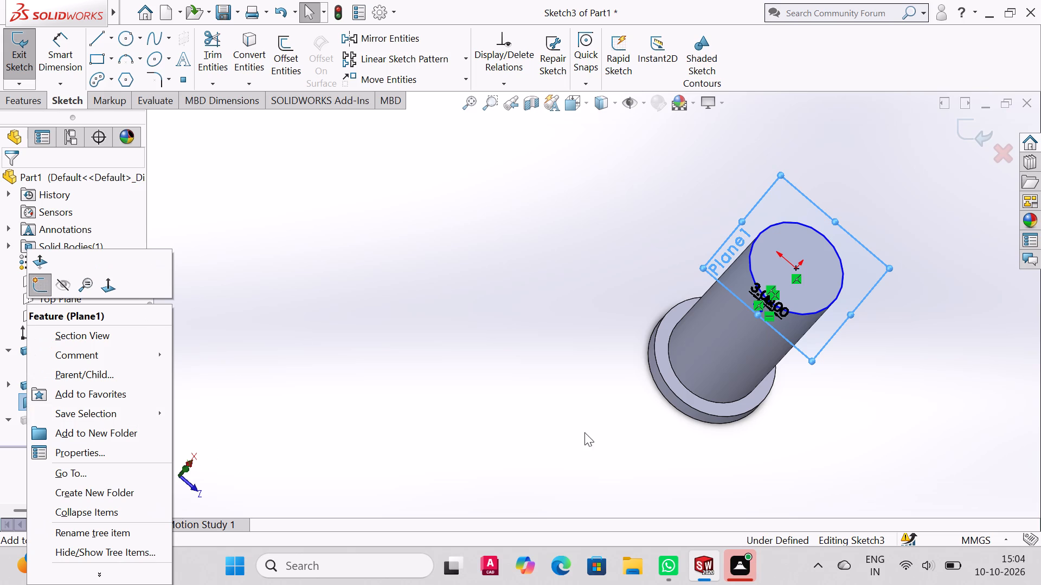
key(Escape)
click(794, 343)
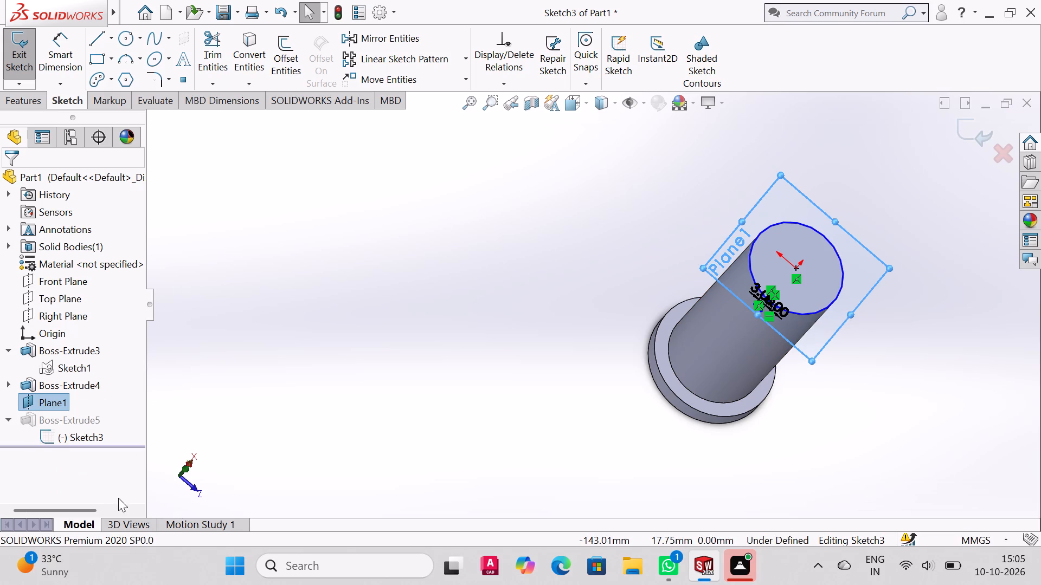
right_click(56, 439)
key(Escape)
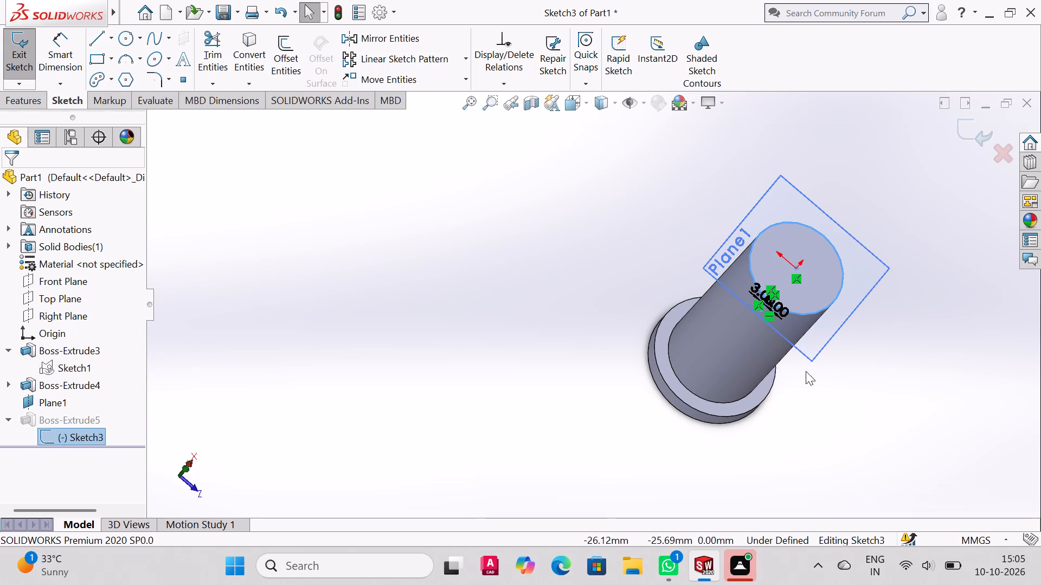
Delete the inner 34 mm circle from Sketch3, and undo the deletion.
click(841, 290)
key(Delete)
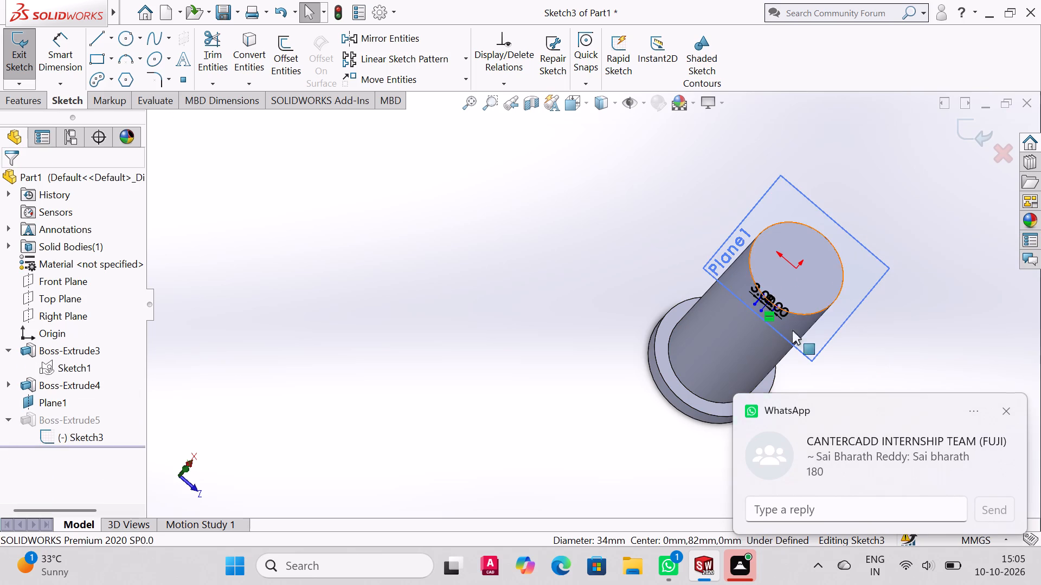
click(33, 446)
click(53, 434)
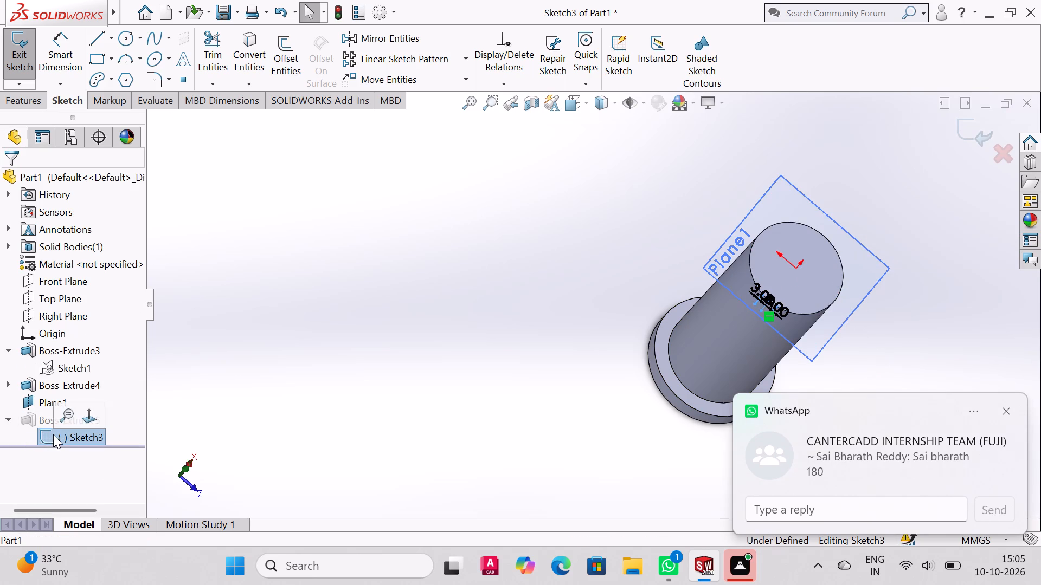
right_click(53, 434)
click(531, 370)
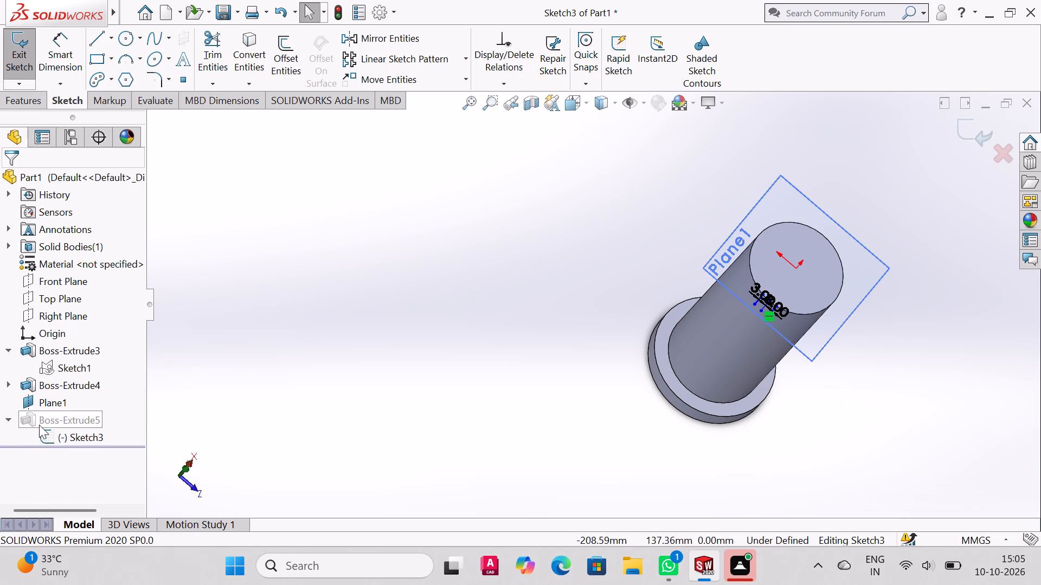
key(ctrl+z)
Delete the inner 34 mm circle at the cylinder's top from Sketch3.
click(815, 313)
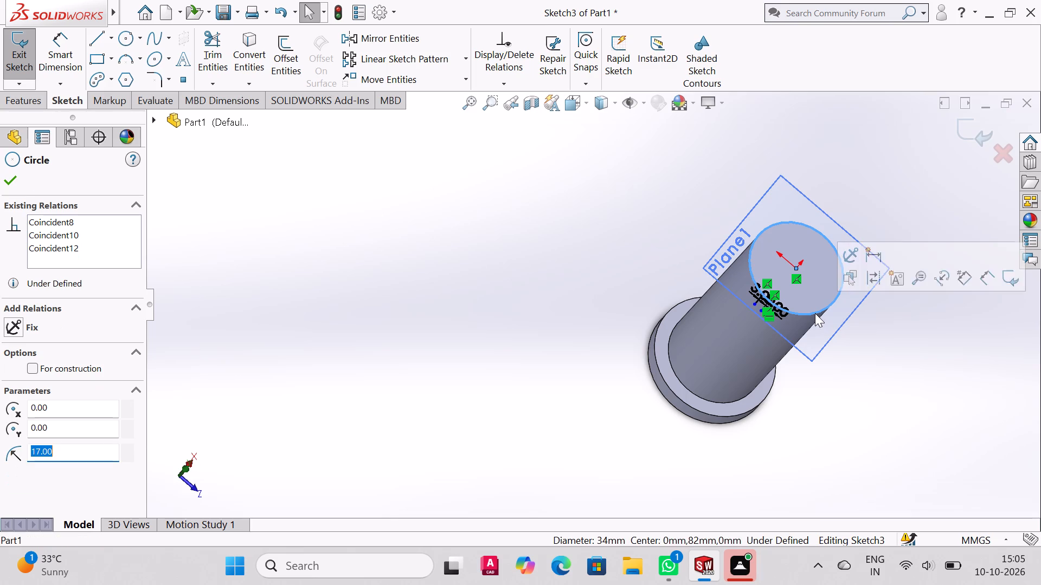
click(814, 311)
key(Delete)
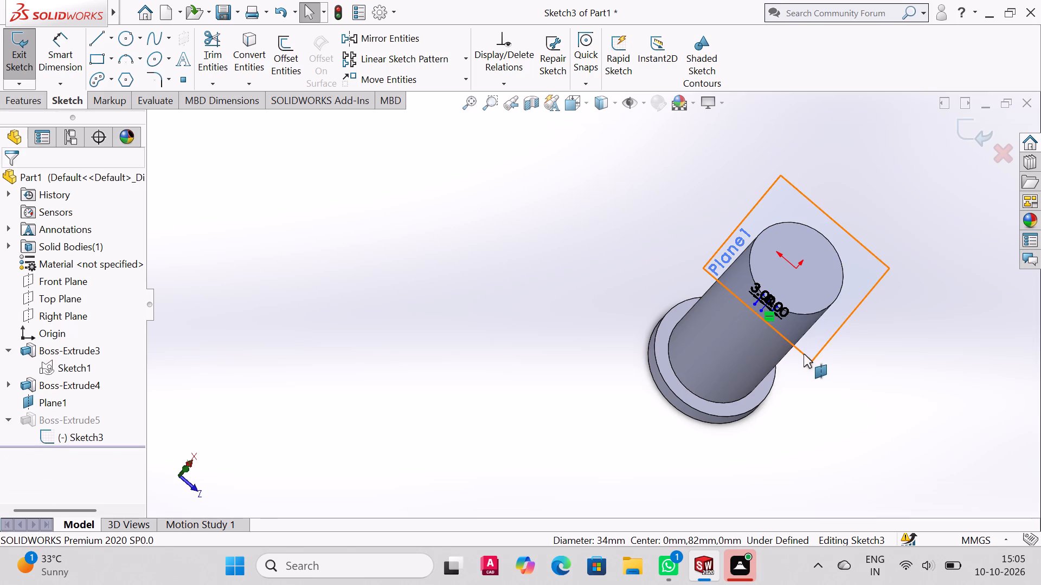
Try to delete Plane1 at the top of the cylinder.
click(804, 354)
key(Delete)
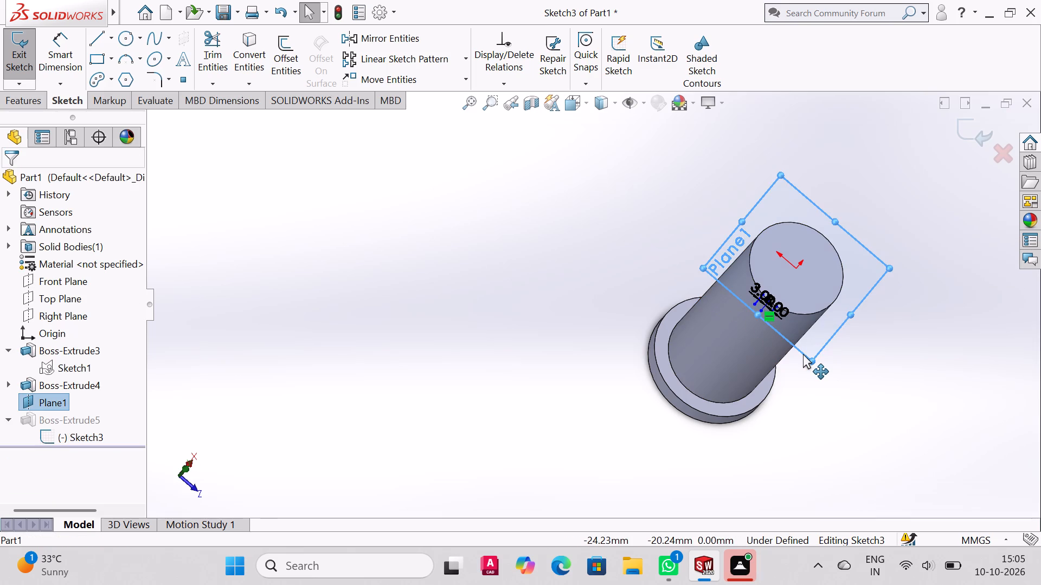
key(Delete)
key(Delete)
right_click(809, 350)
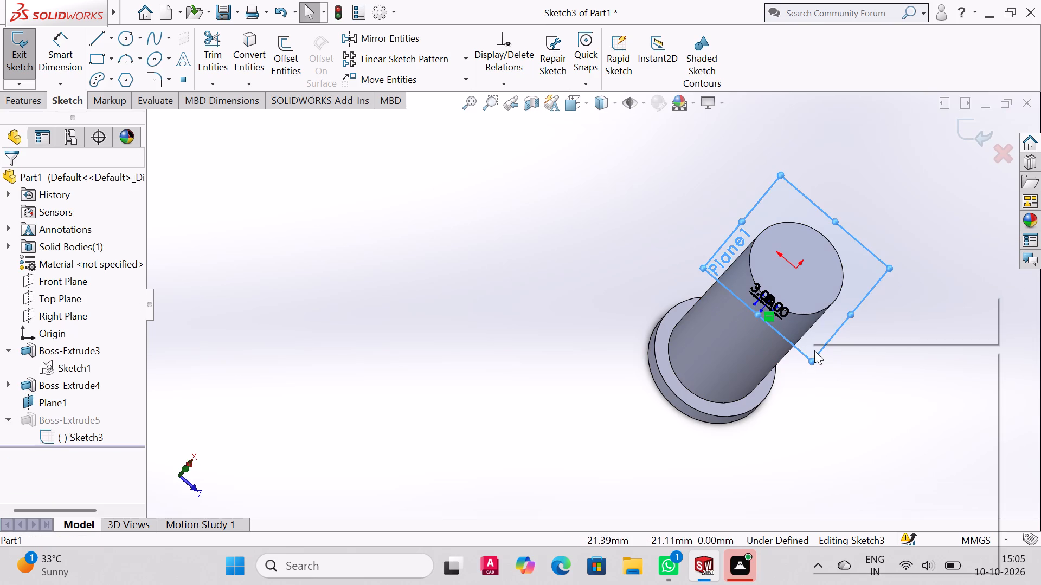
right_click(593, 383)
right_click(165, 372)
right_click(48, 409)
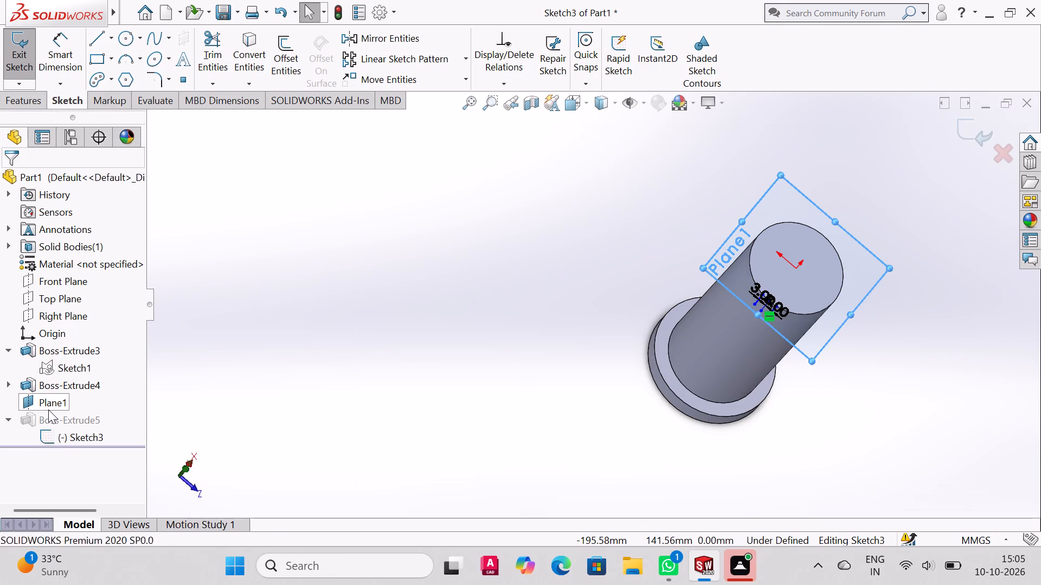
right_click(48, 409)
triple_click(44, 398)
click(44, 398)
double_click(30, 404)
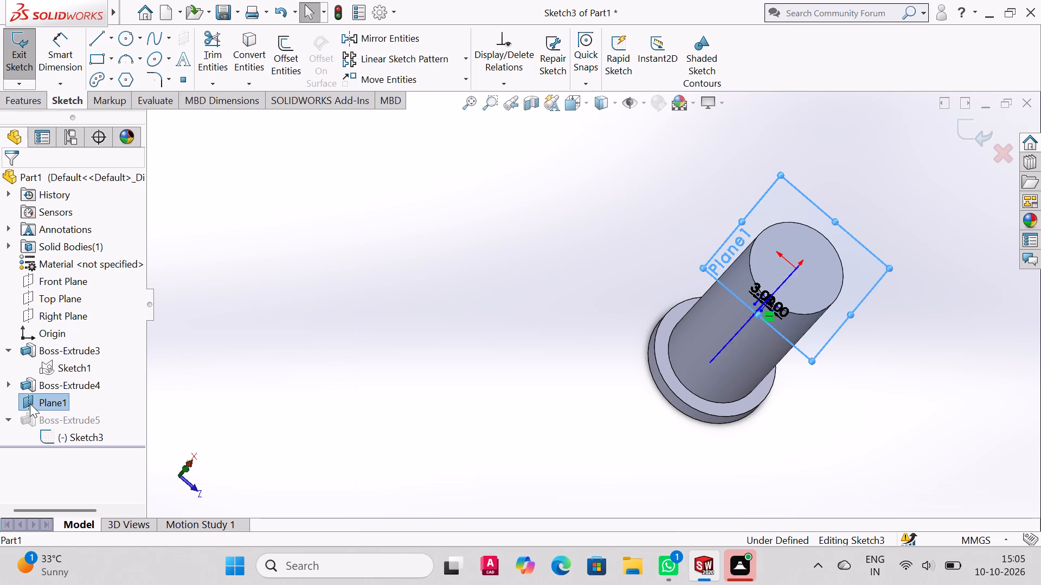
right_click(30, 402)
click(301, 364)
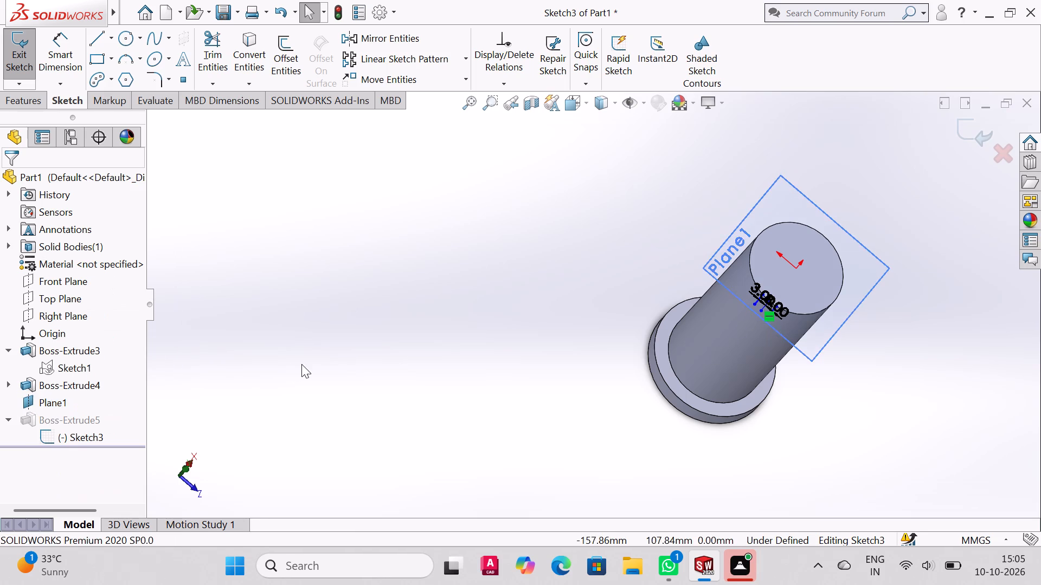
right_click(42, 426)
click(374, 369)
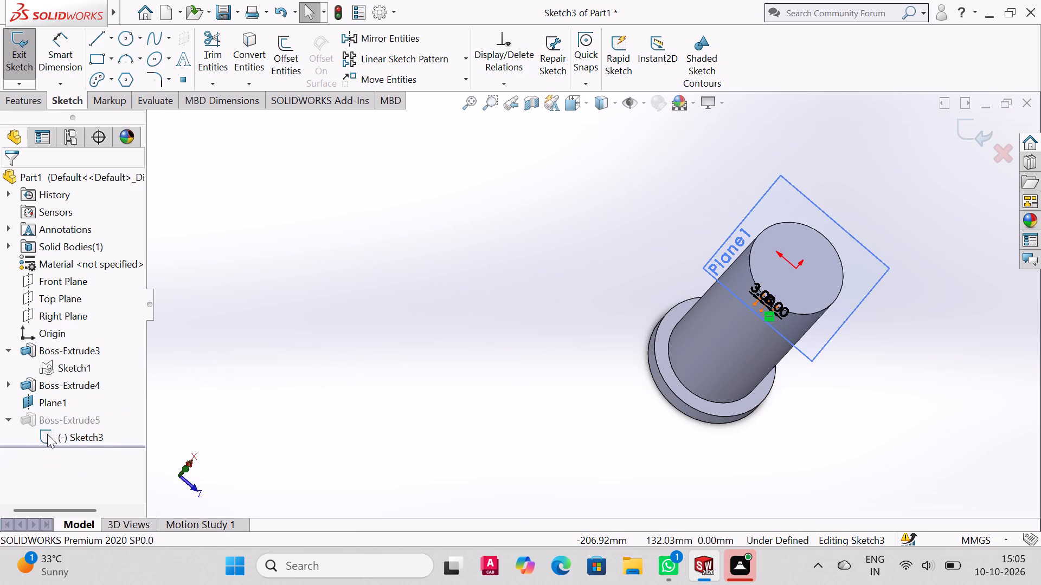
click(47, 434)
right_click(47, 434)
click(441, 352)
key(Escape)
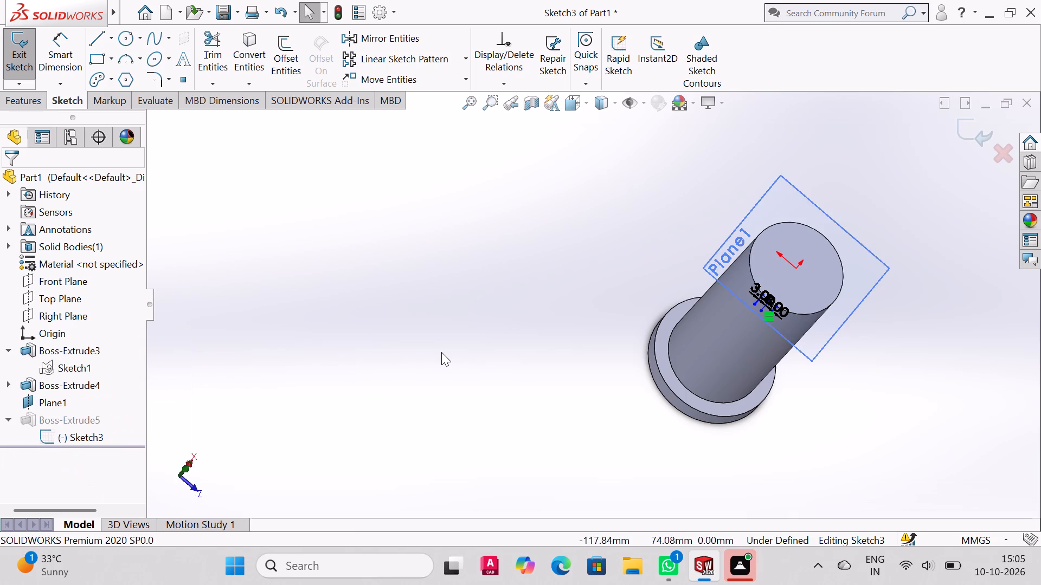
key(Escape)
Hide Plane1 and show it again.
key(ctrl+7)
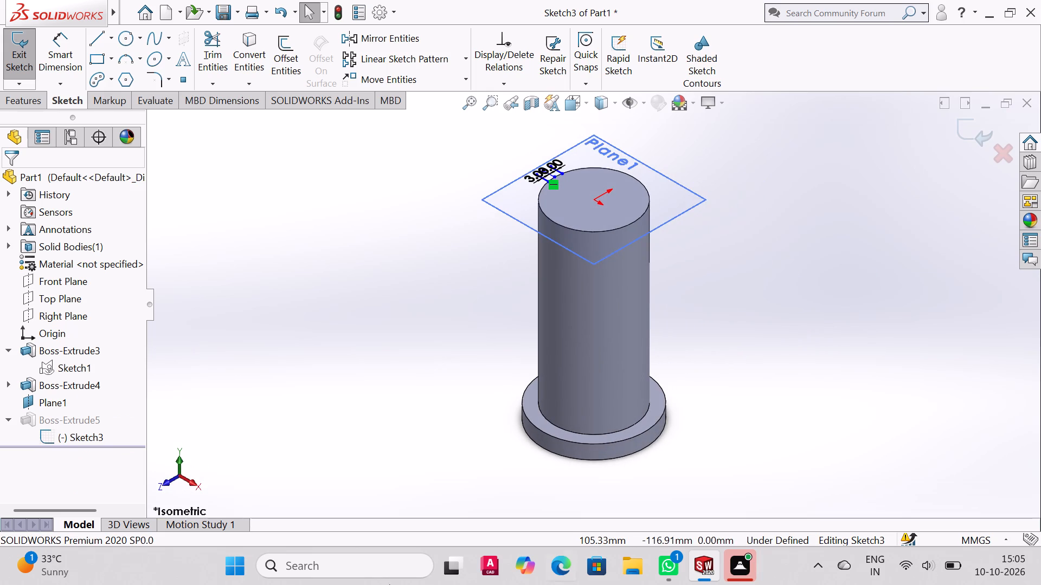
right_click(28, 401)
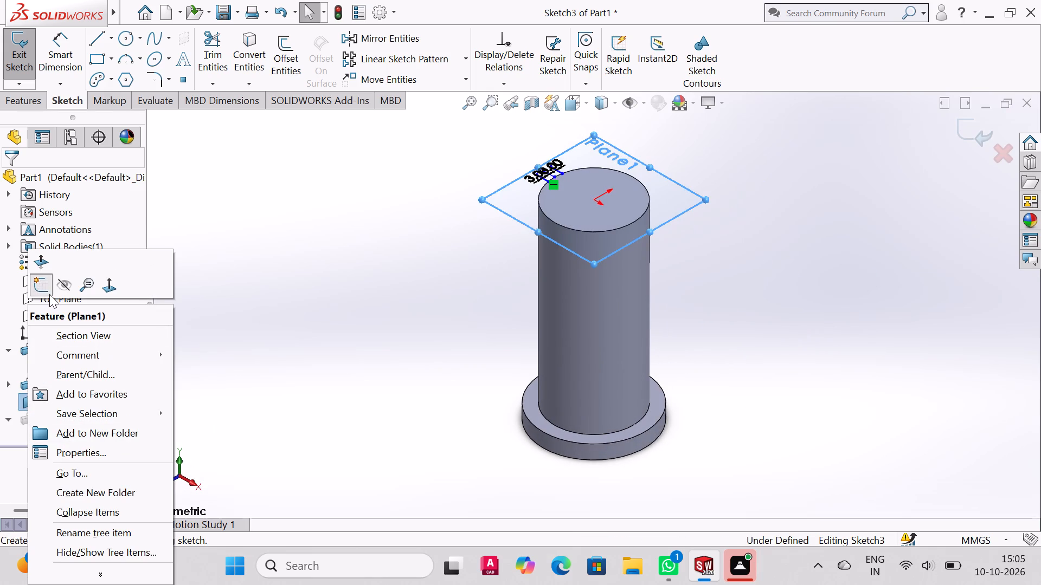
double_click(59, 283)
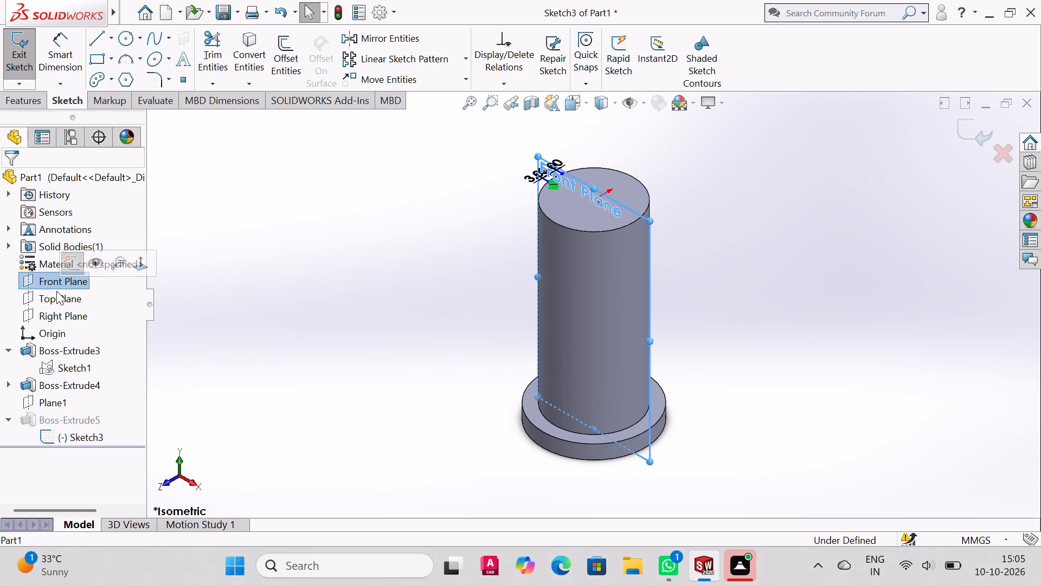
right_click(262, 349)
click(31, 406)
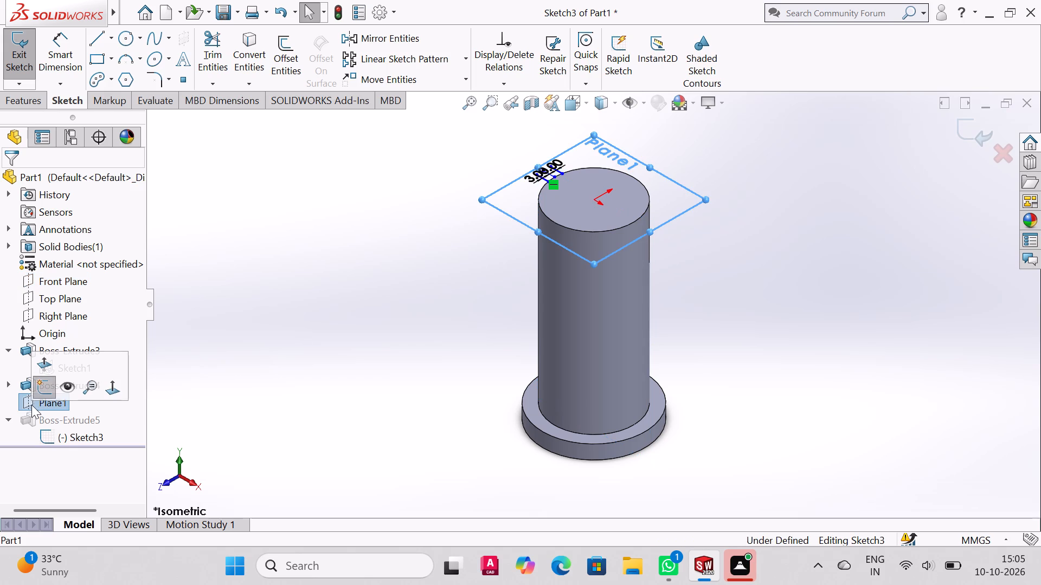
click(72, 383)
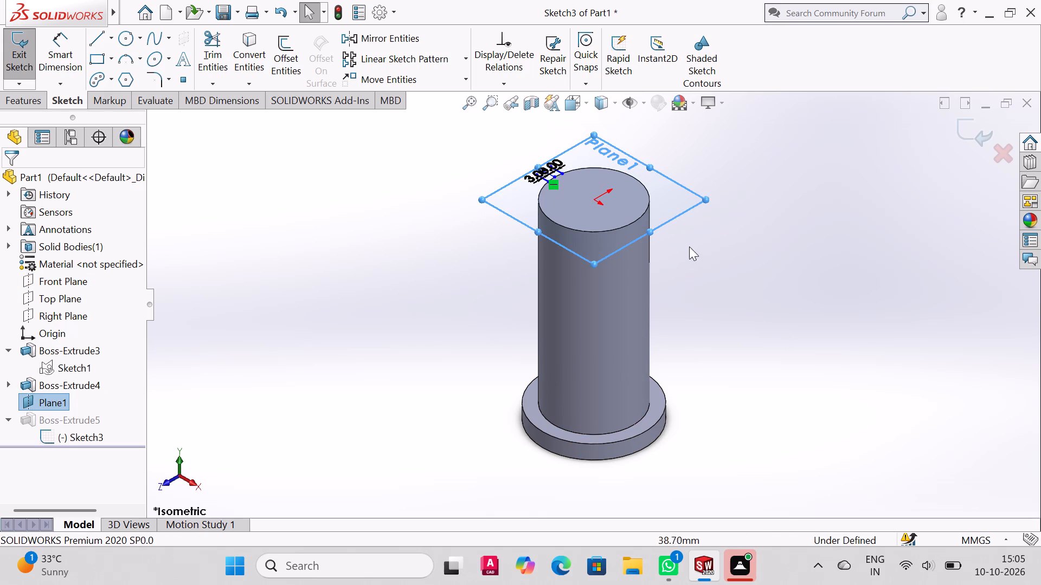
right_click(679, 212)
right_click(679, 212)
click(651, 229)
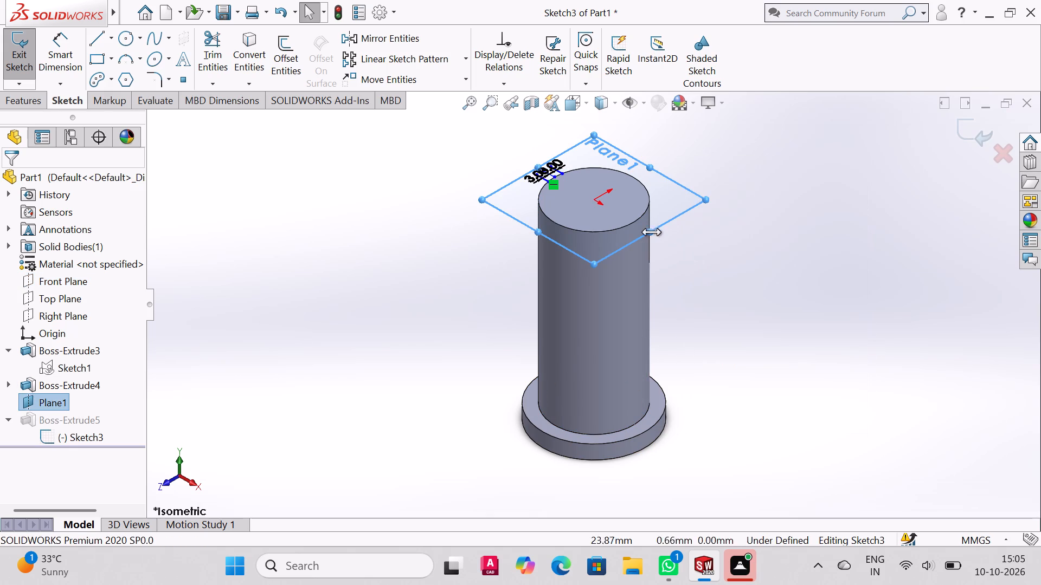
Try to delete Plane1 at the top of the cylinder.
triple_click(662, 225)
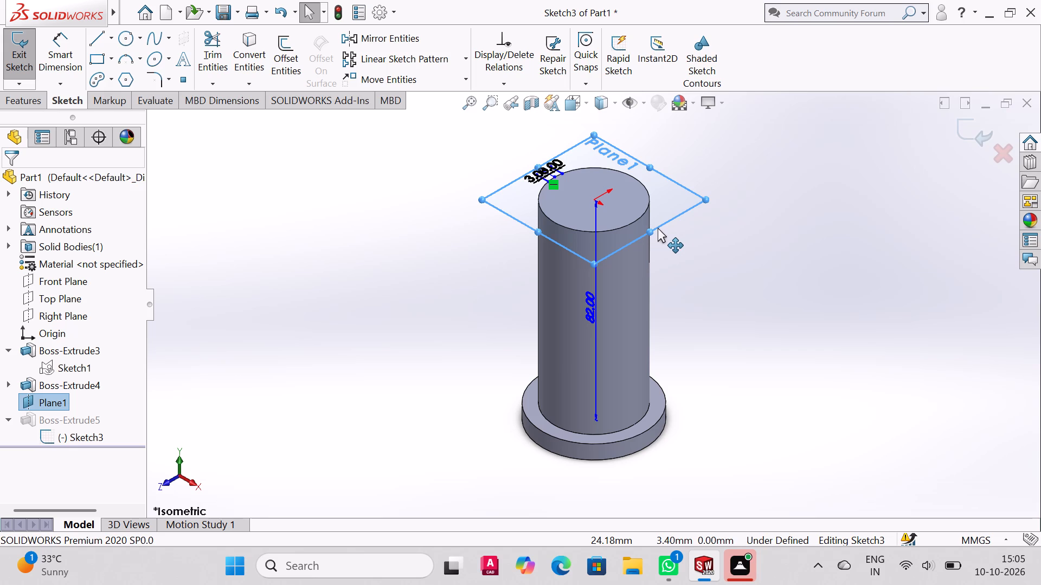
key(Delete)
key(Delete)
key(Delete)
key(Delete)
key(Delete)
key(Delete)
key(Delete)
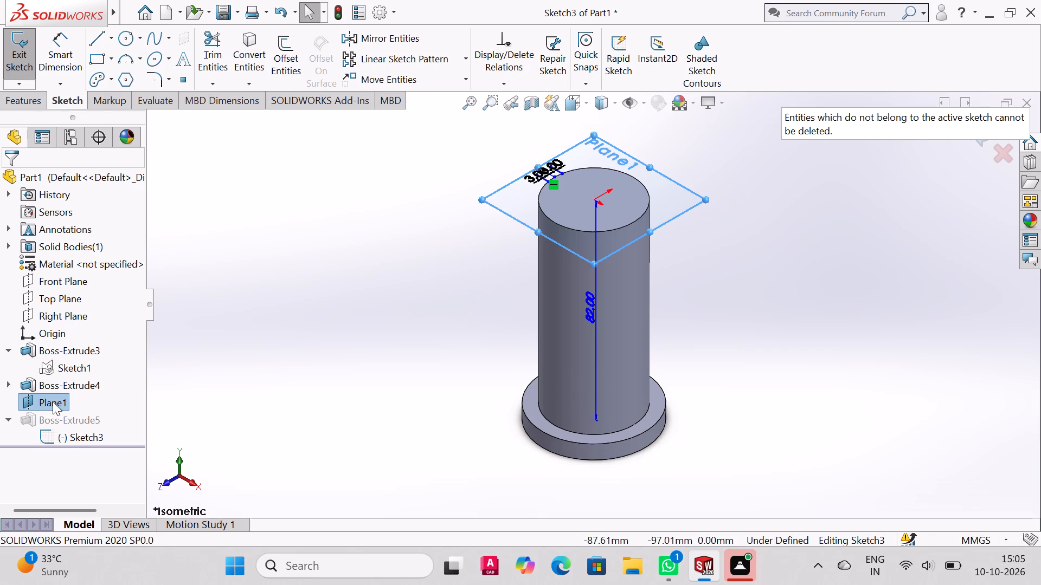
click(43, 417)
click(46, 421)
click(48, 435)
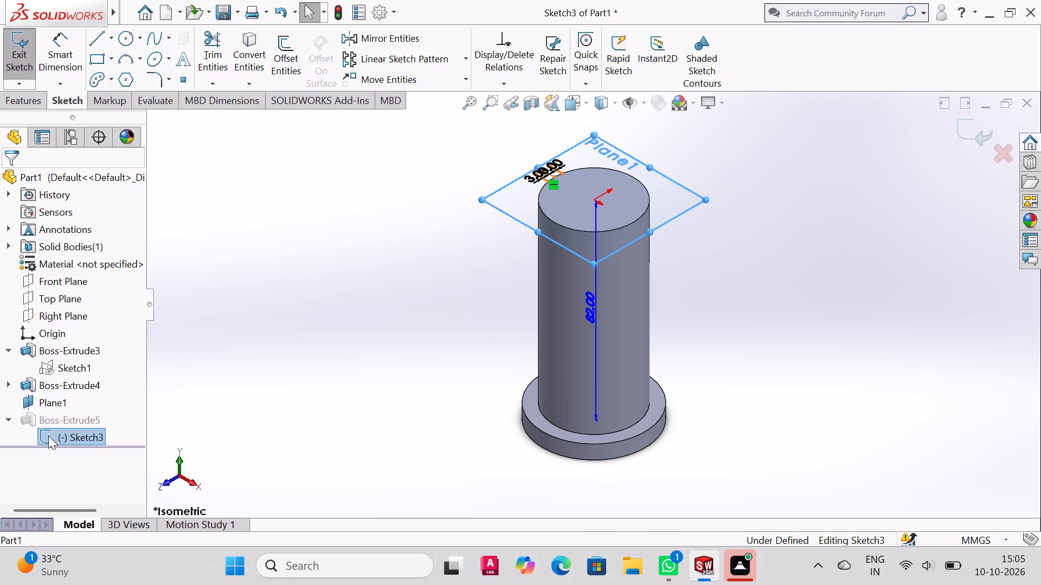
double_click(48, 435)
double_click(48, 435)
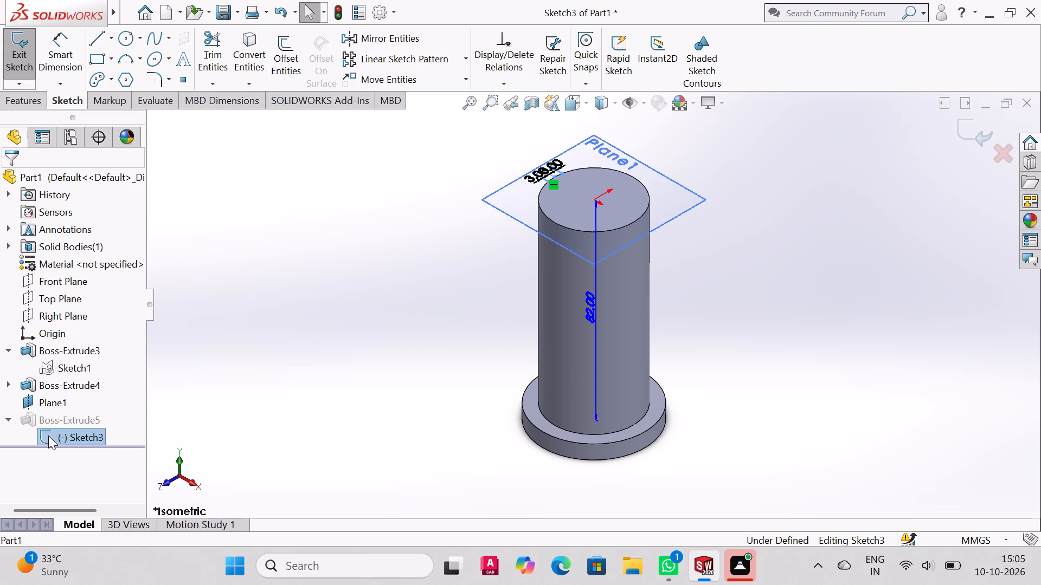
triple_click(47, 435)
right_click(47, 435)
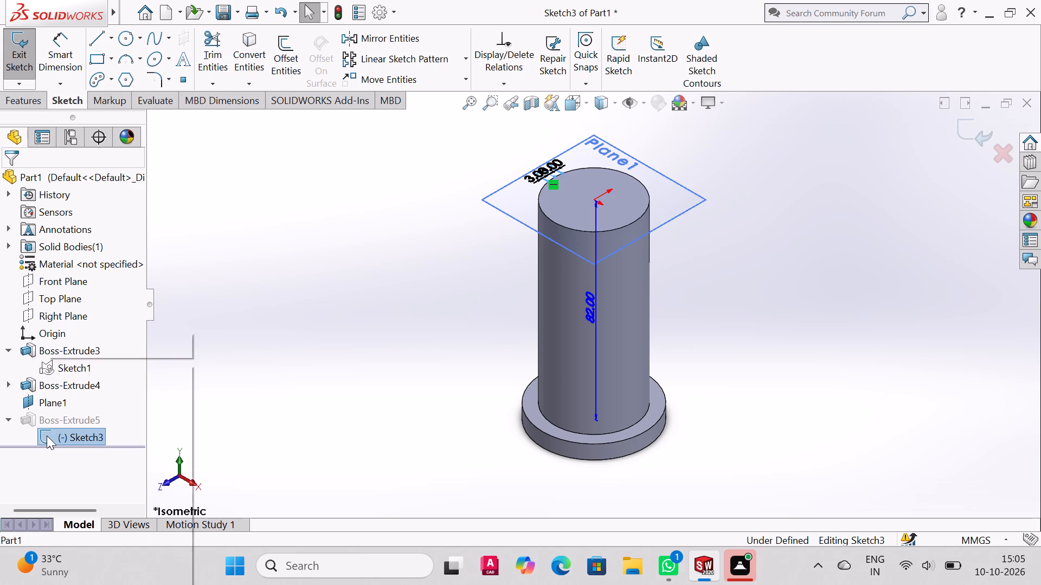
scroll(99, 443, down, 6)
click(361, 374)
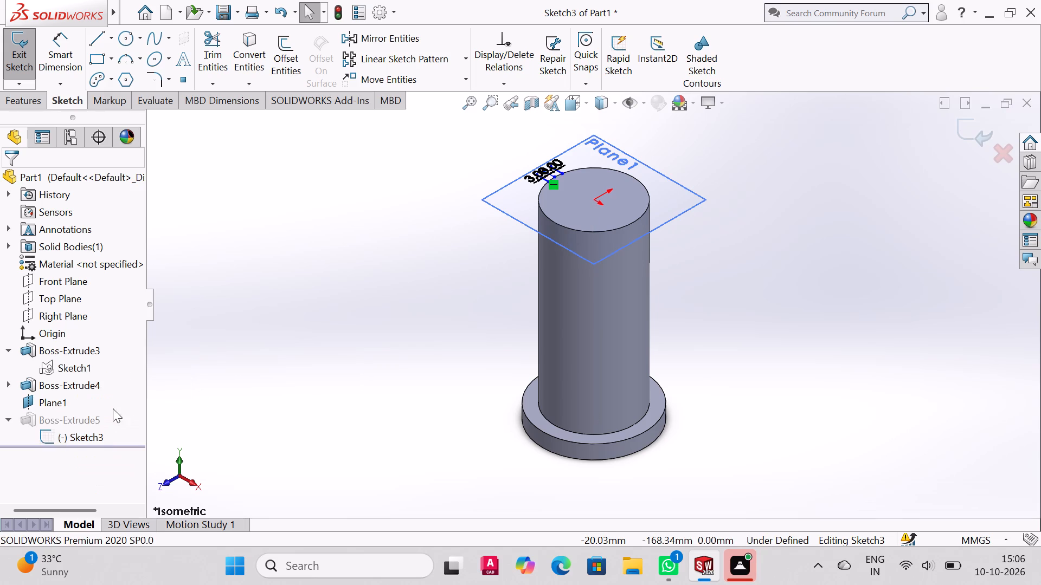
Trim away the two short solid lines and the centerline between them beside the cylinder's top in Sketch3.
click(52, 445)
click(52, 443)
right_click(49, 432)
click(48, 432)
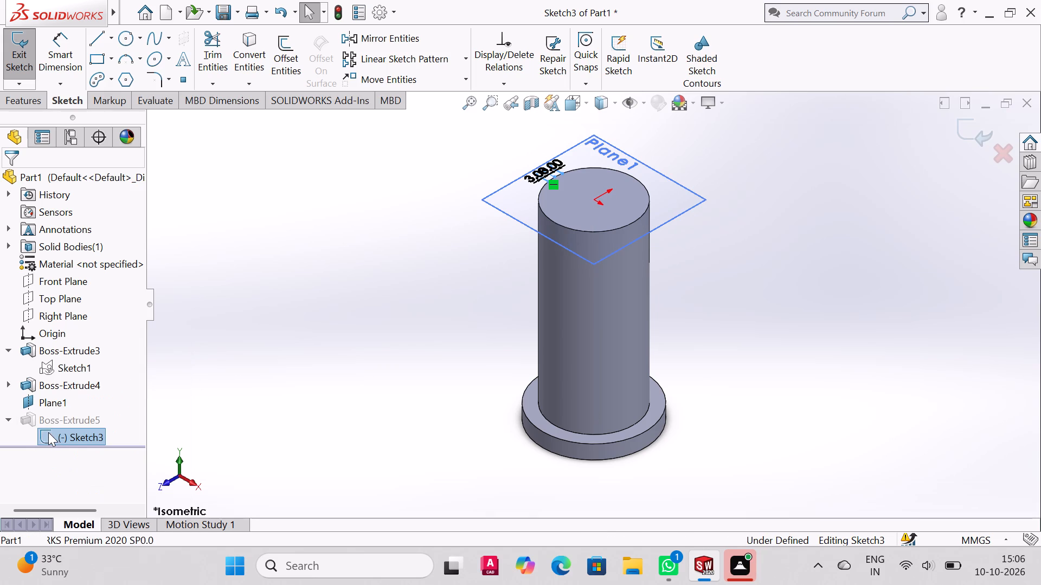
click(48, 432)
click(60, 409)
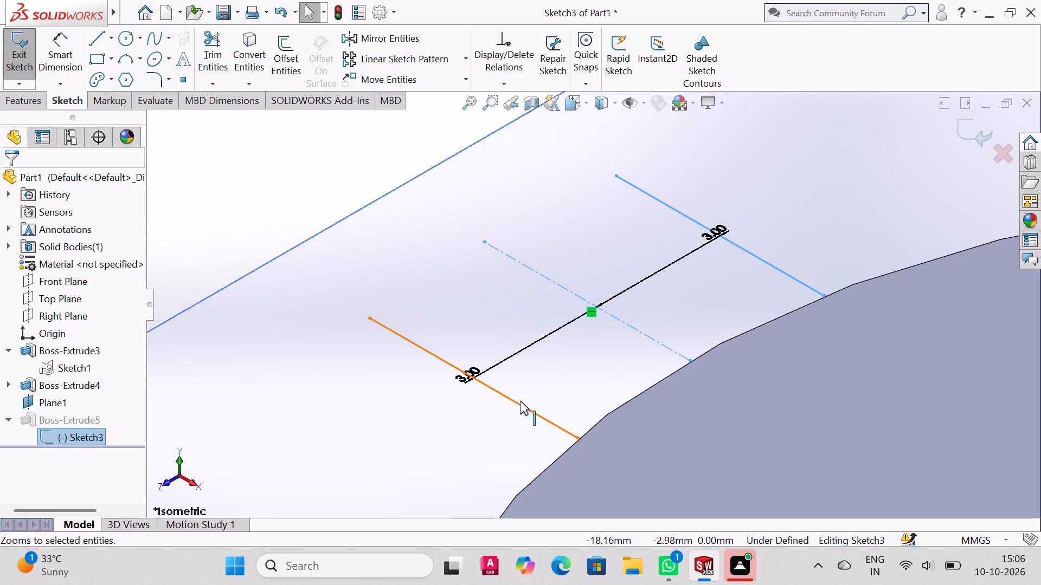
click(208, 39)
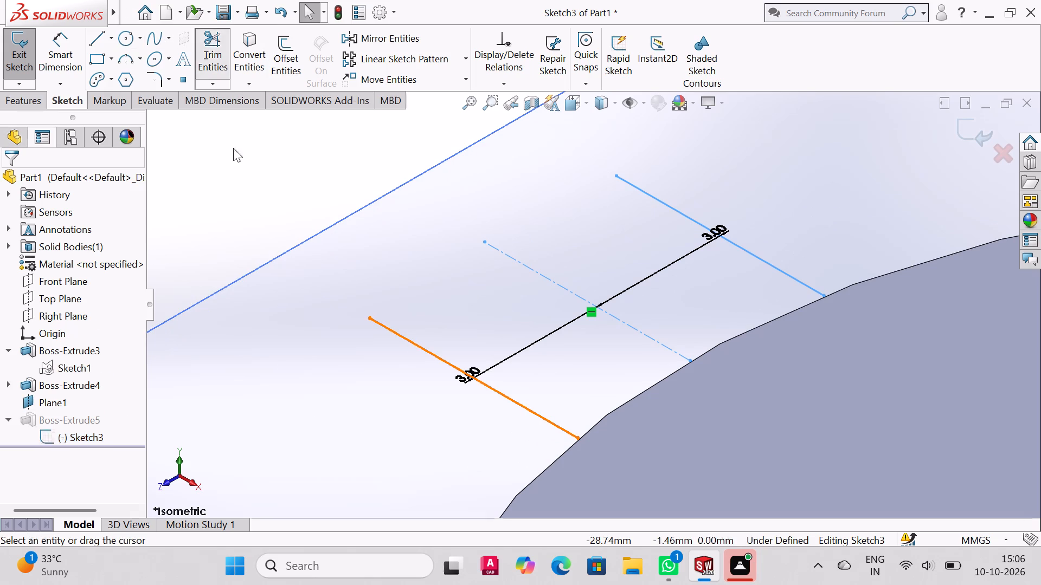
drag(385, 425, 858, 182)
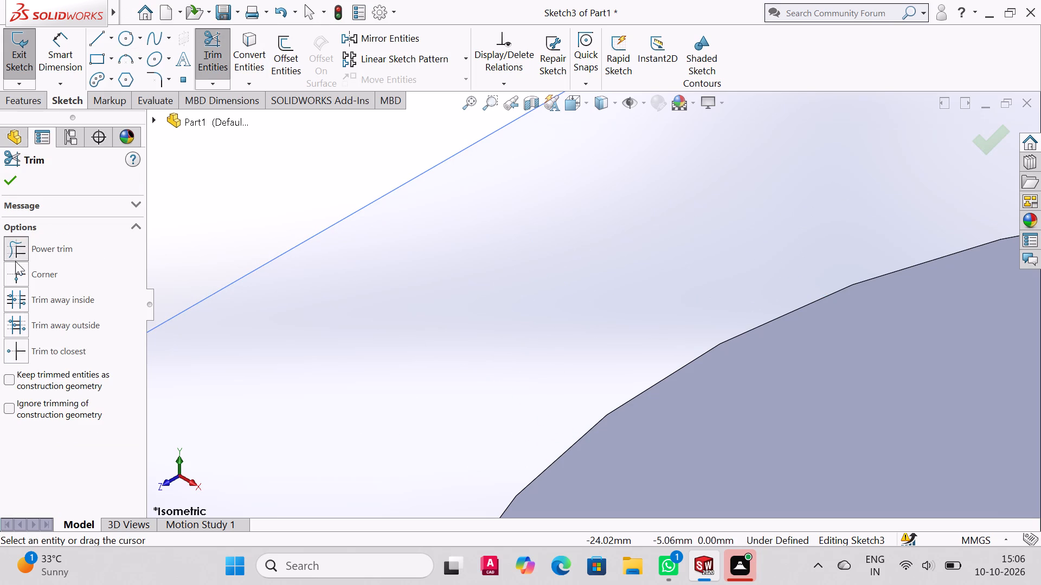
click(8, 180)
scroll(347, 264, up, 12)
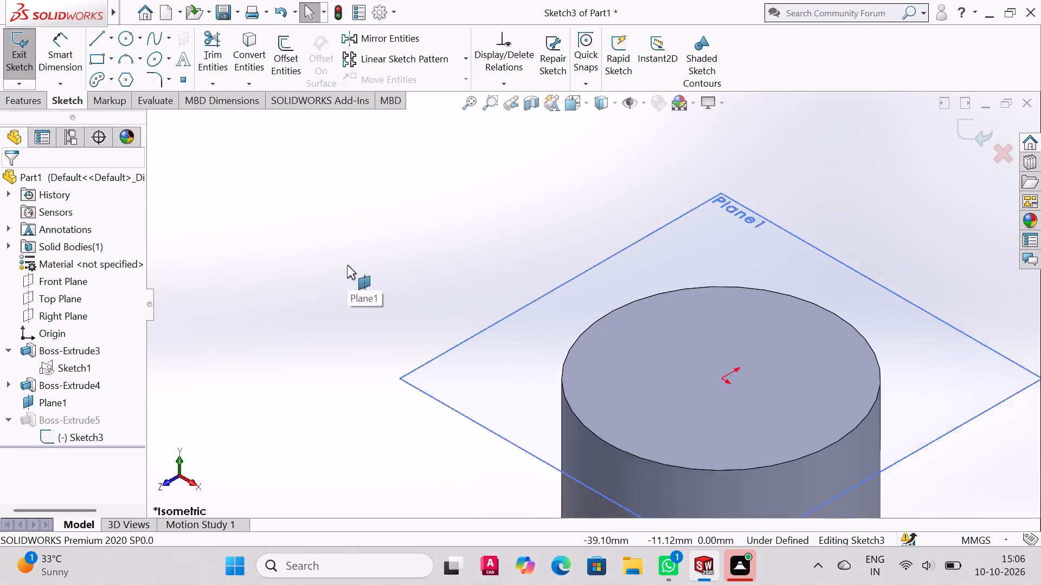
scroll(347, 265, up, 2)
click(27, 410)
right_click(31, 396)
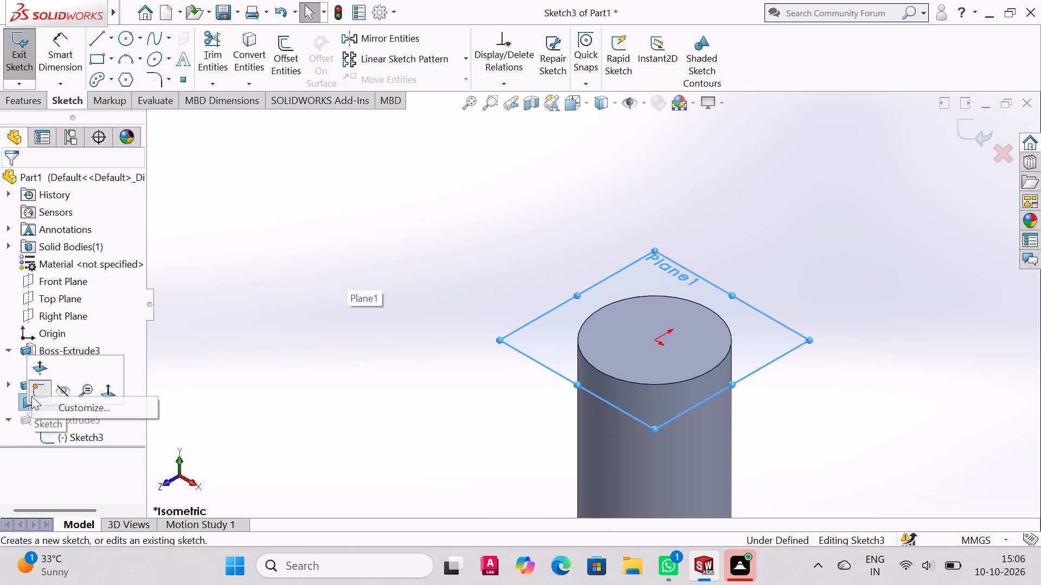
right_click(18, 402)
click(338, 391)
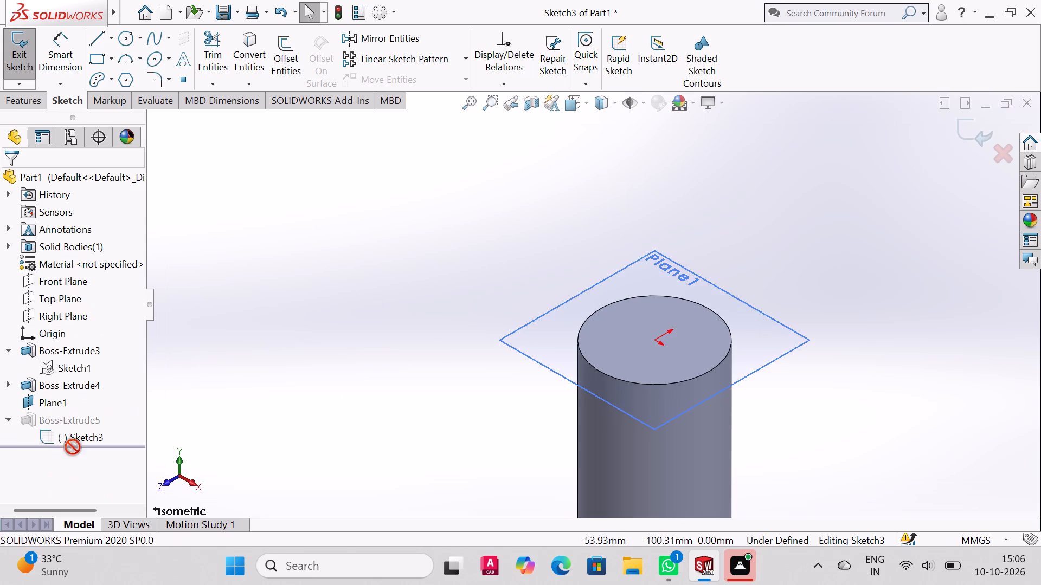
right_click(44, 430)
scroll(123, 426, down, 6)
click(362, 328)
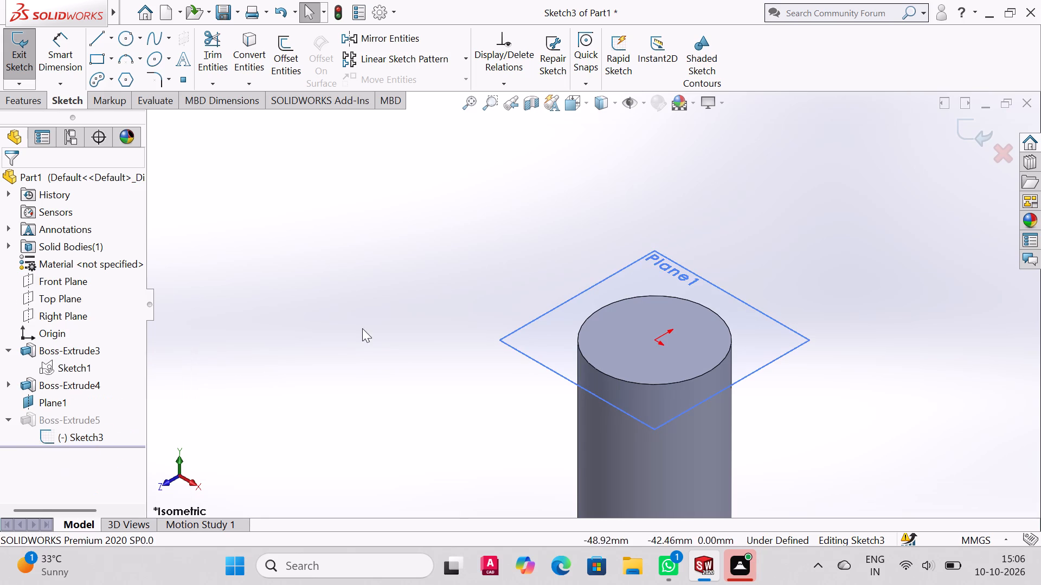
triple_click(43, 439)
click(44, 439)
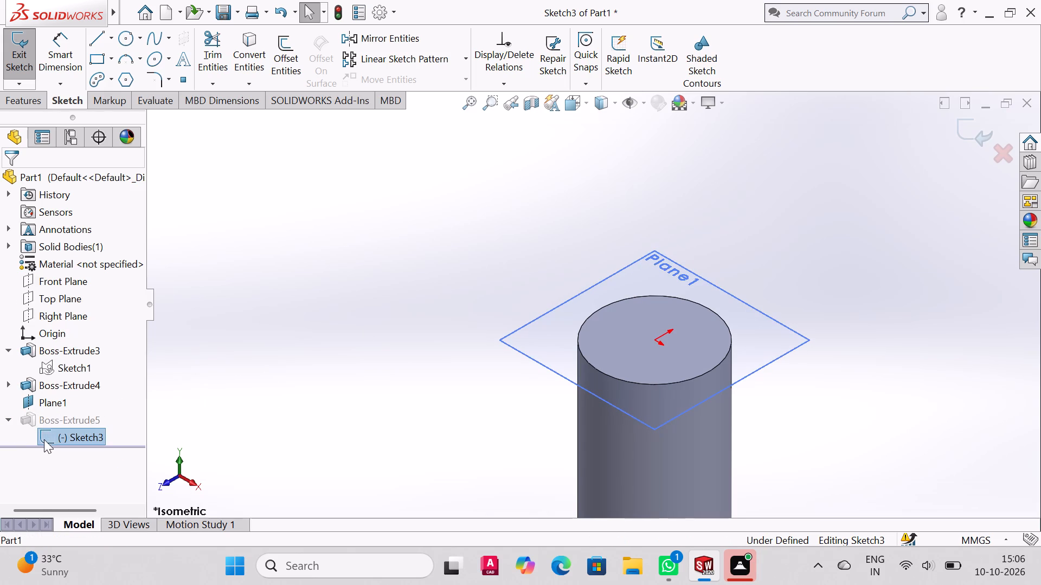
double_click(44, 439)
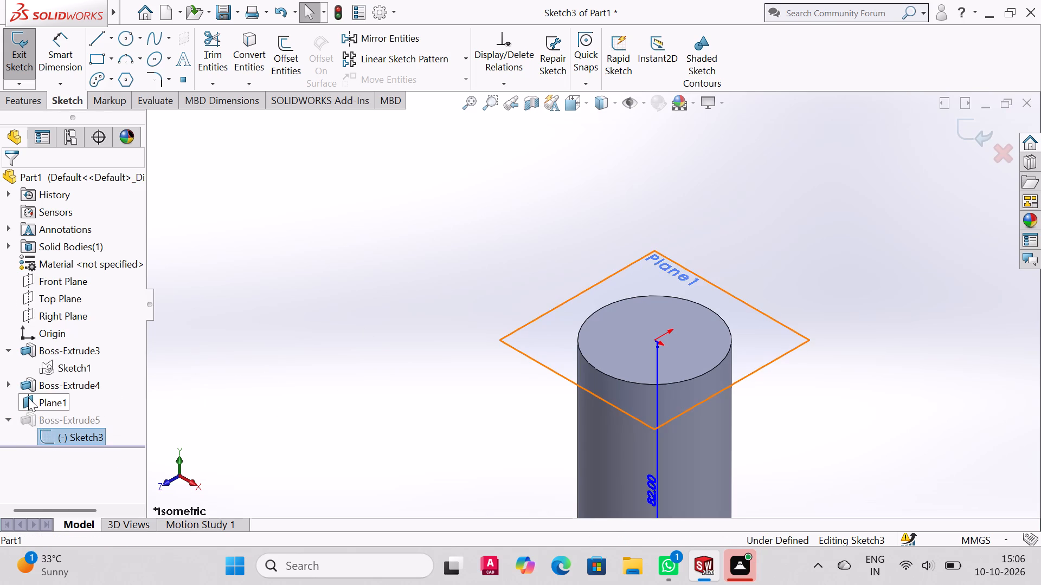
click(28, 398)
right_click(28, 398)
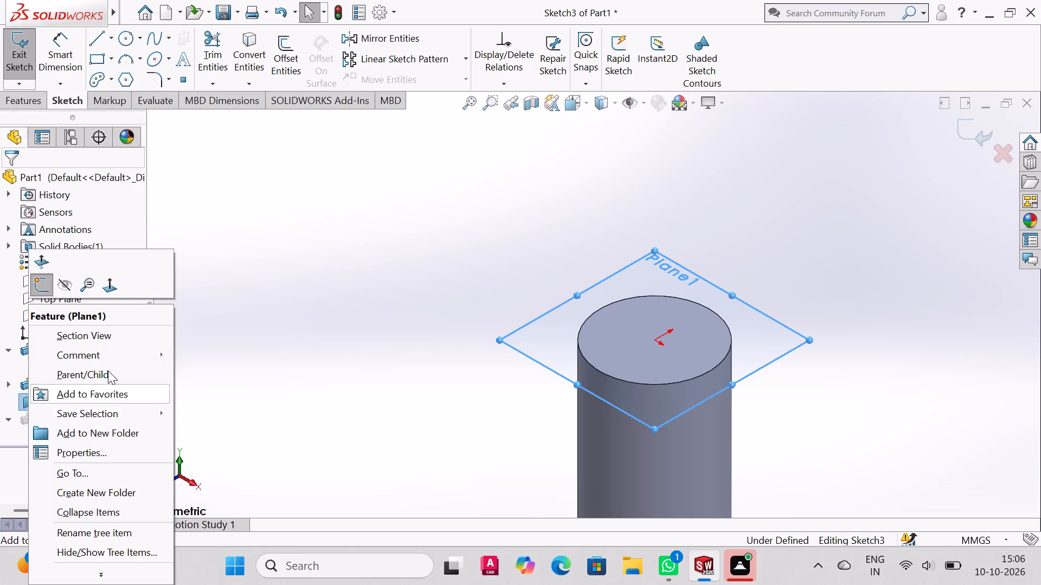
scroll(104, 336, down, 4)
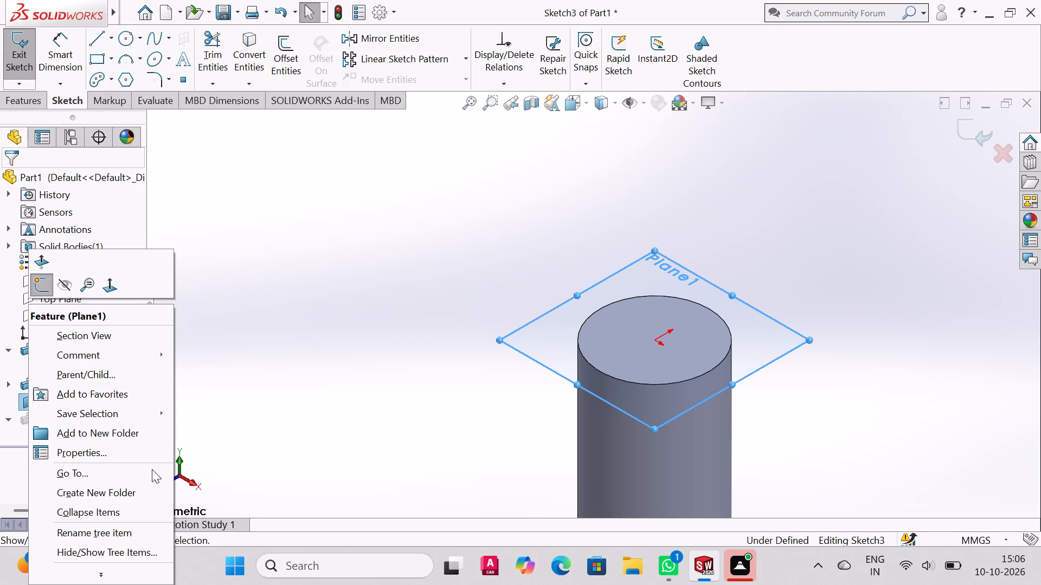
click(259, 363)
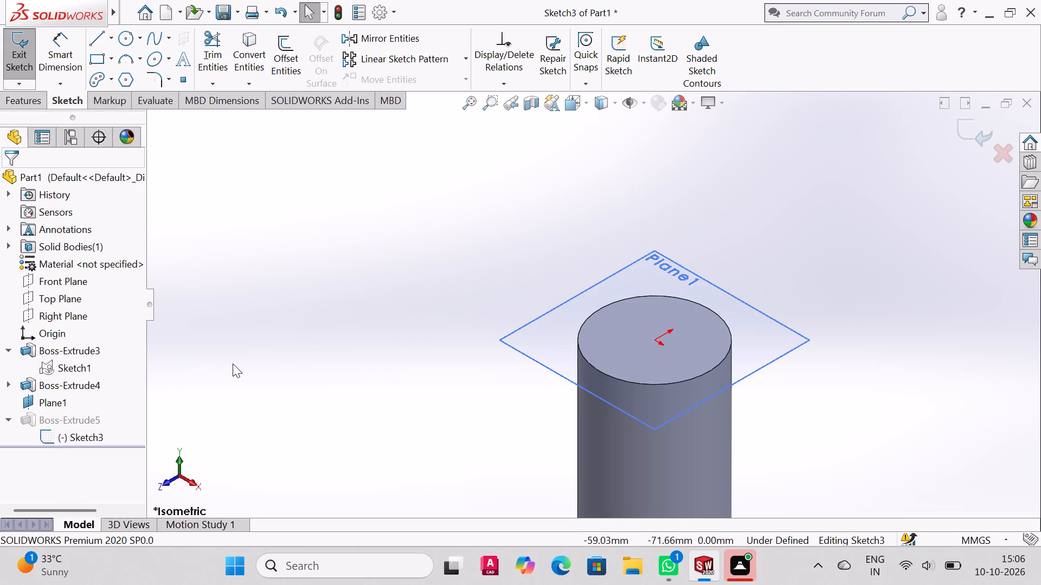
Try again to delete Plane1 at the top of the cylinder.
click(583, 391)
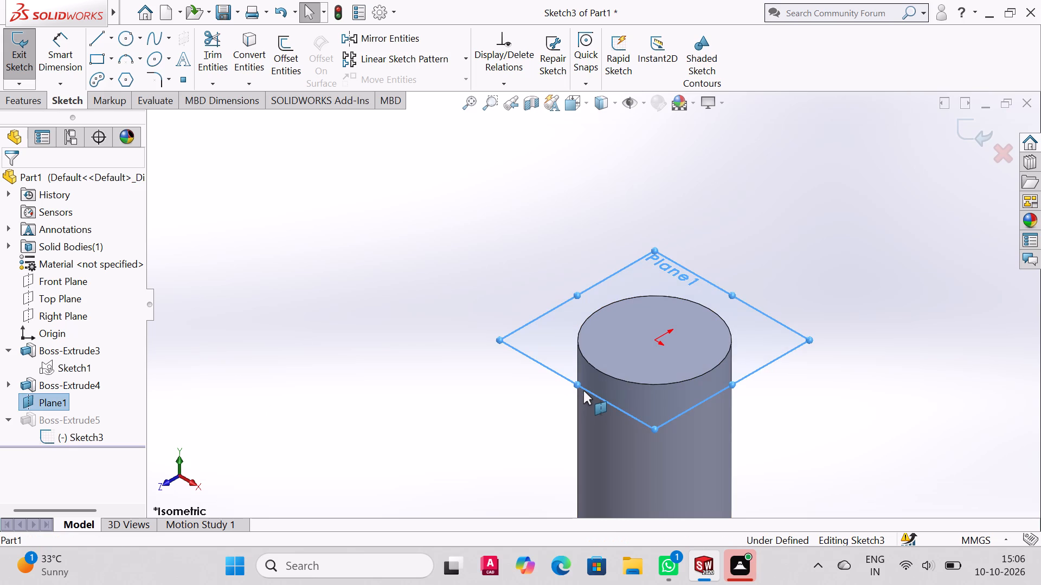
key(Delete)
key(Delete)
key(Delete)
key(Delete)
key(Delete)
Orient the view normal to Sketch3.
right_click(41, 432)
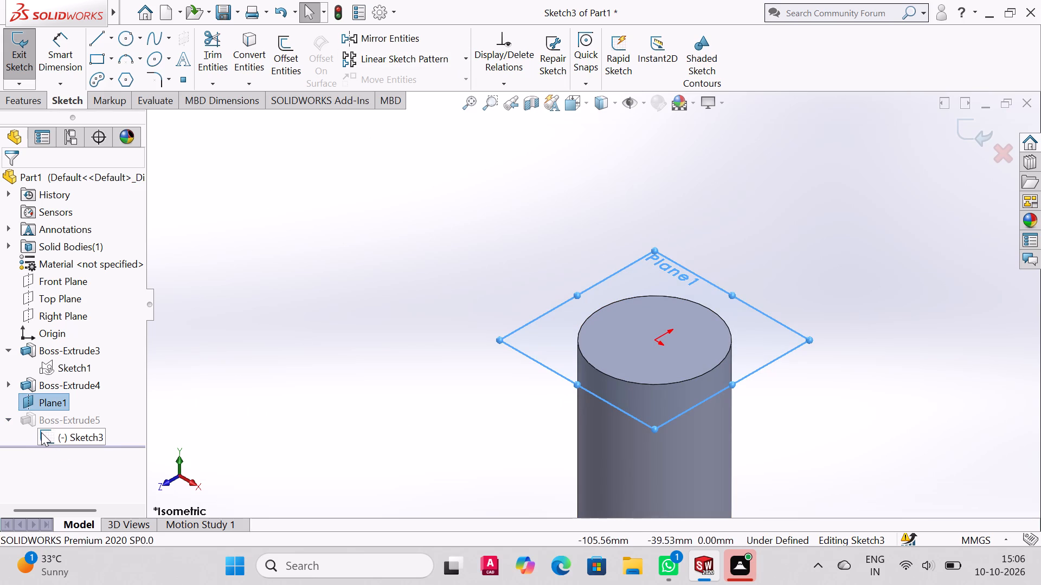
click(7, 427)
click(45, 435)
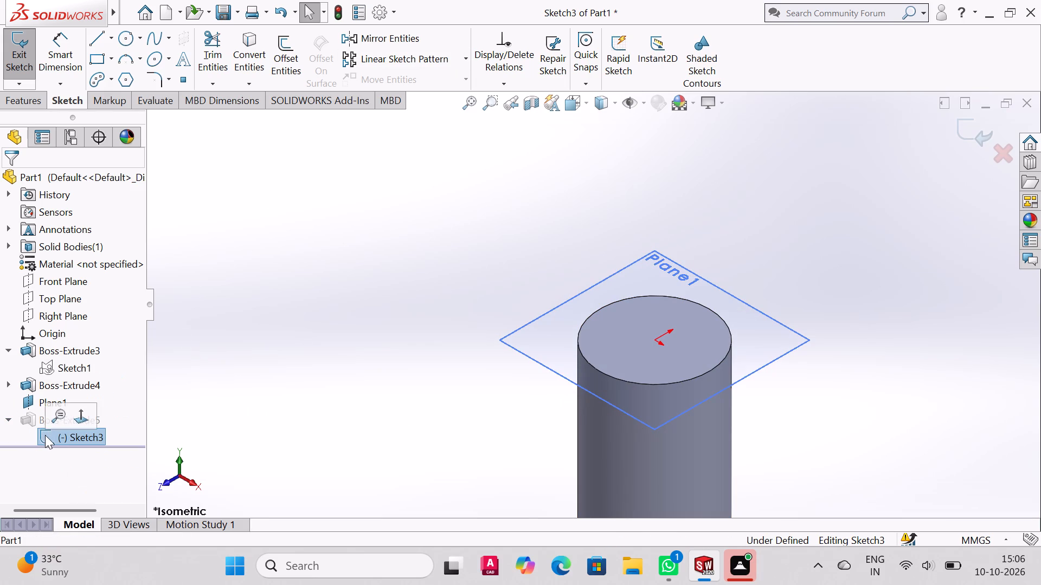
double_click(45, 435)
double_click(45, 435)
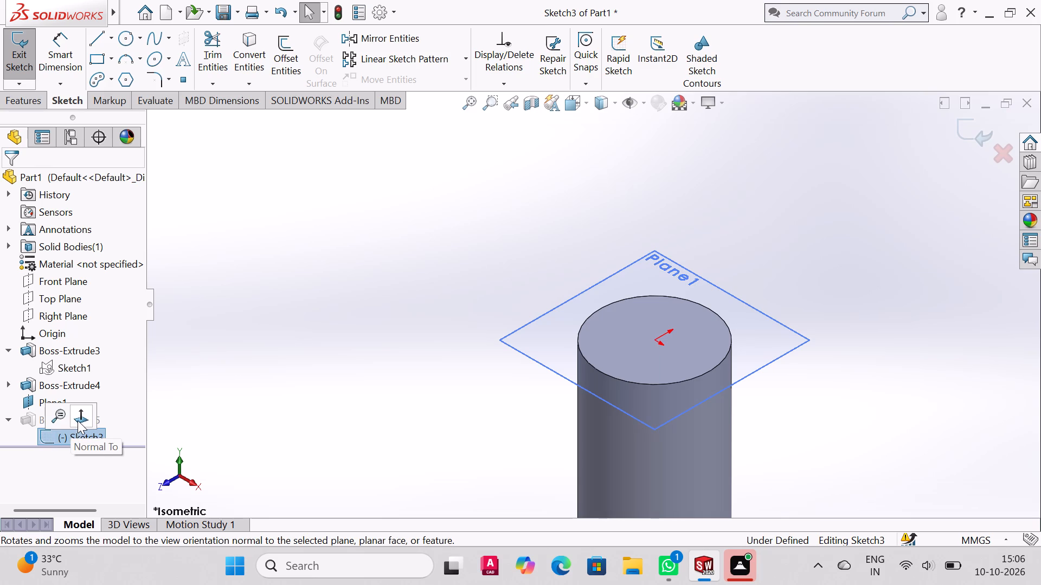
click(78, 420)
click(600, 316)
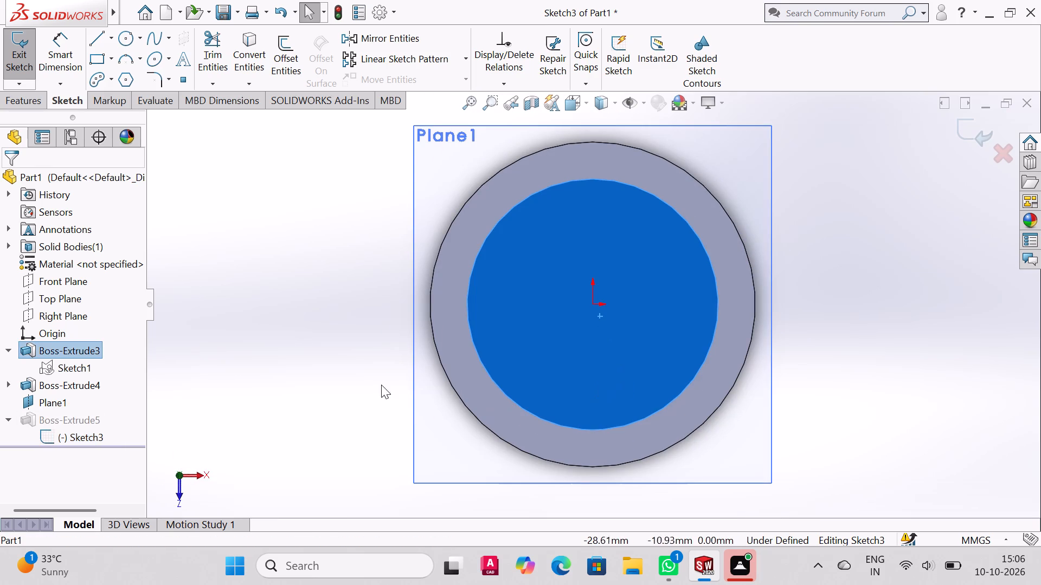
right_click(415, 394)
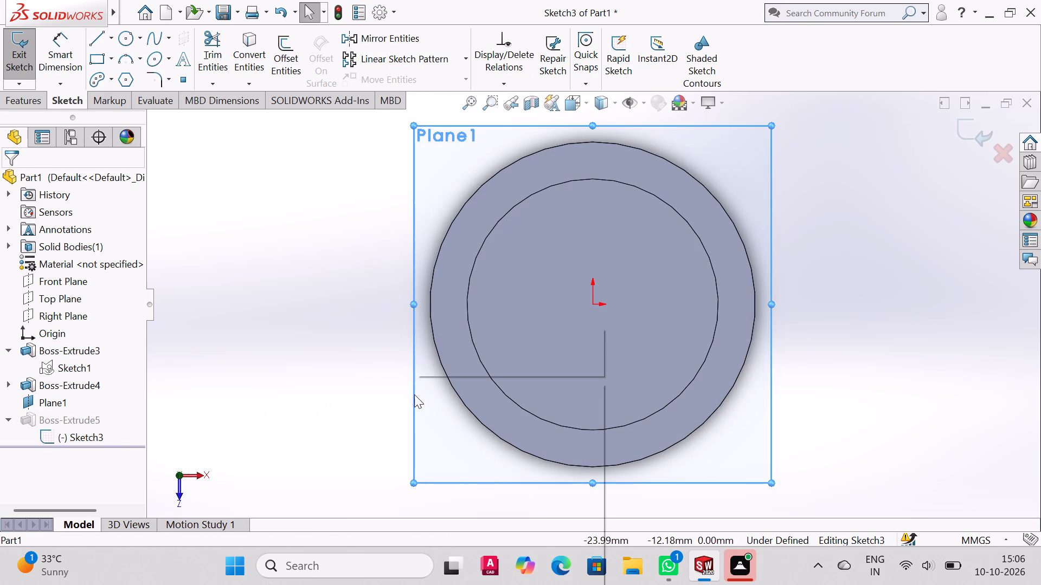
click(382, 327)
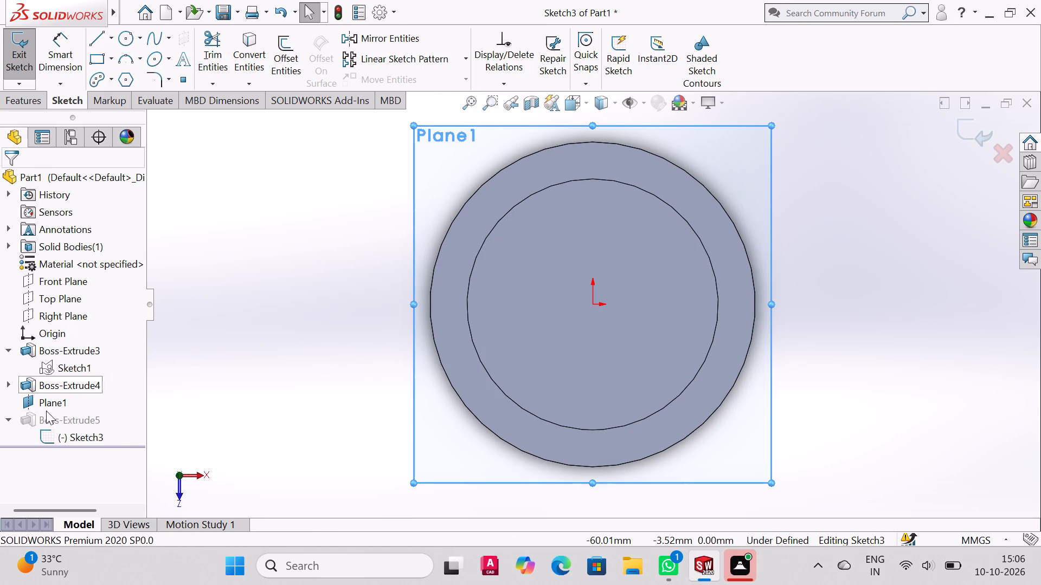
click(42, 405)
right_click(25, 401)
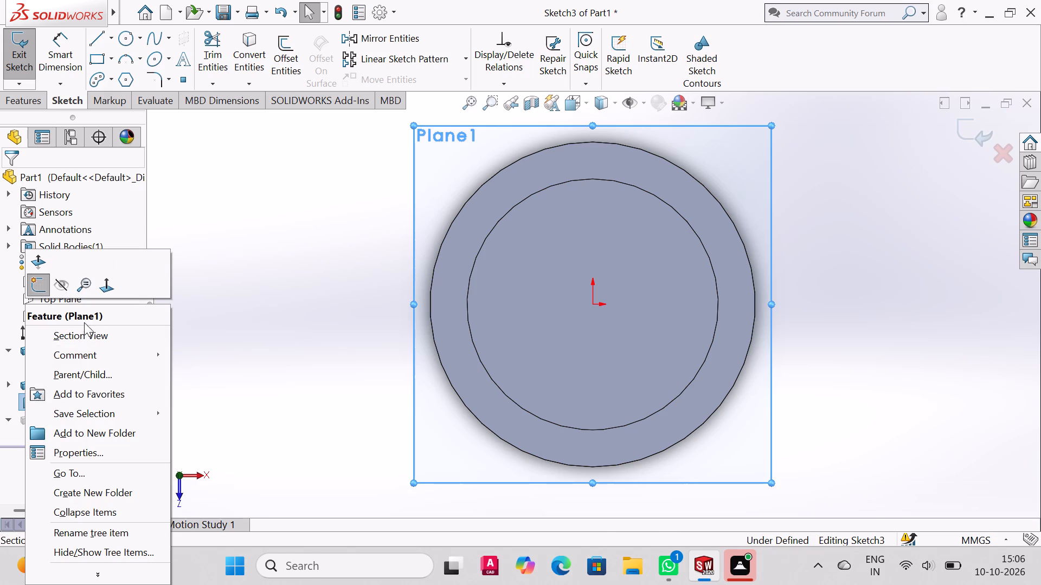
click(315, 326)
Undo the Sketch3 trims and deletions back to the full profile with both circles, the arm and the 76 mm crosspiece.
key(ctrl+z)
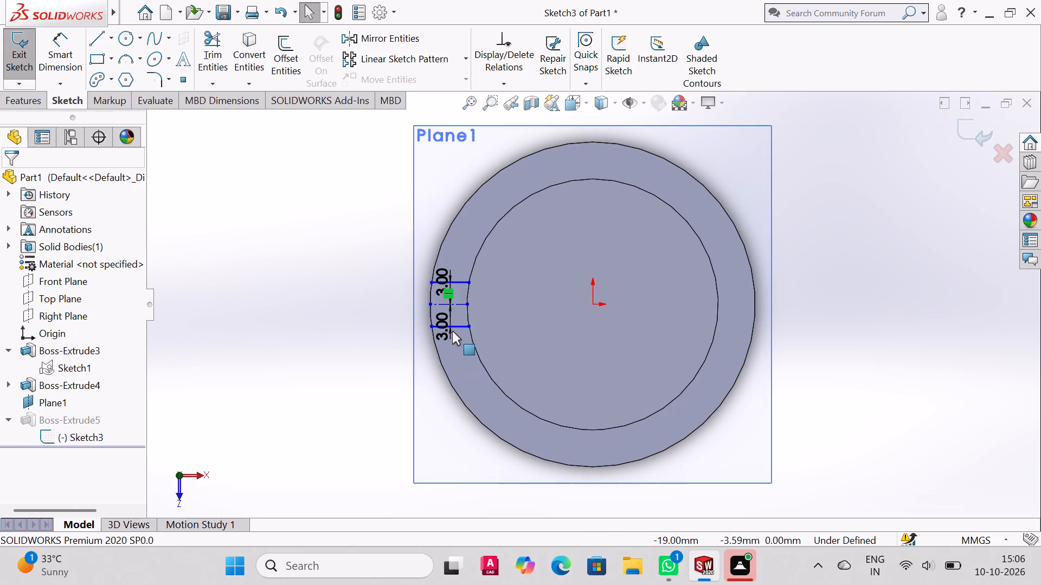
key(ctrl+z)
key(ctrl+z)
key(ctrl+z)
key(ctrl+z)
key(ctrl+z)
key(ctrl+z)
key(ctrl+z)
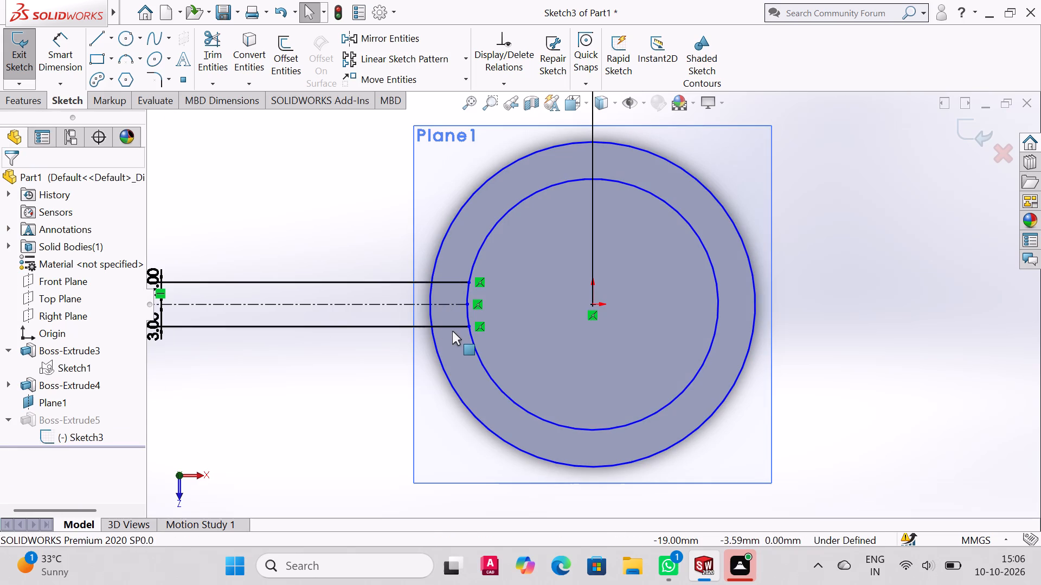
key(ctrl+z)
key(ctrl+z)
key(ctrl+z)
key(ctrl+z)
key(ctrl+z)
Power trim the arm, its centerline and the 76 mm crosspiece out of Sketch3, including the short remnants at the circles.
scroll(452, 324, up, 5)
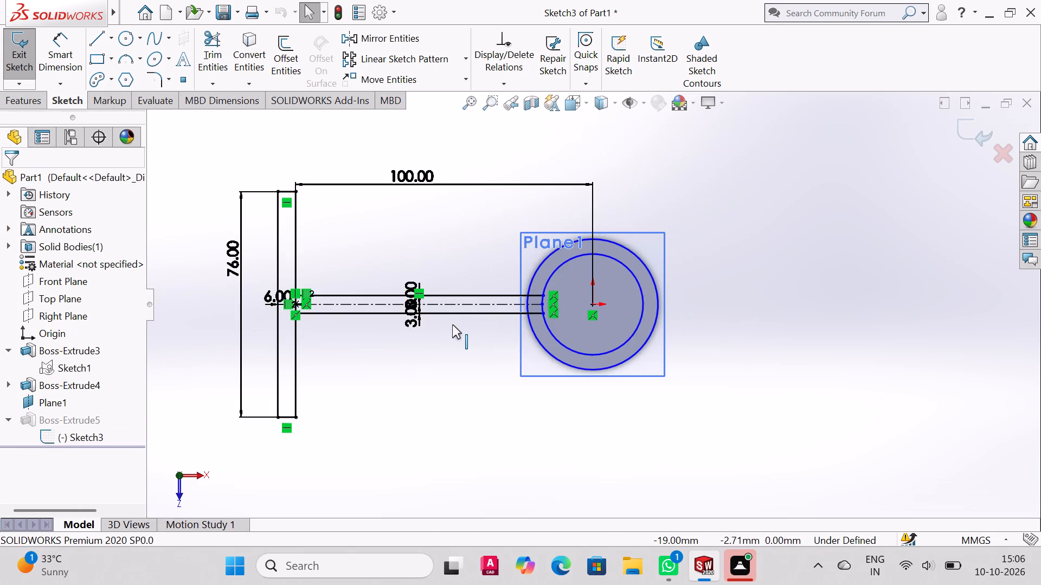
scroll(452, 324, down, 3)
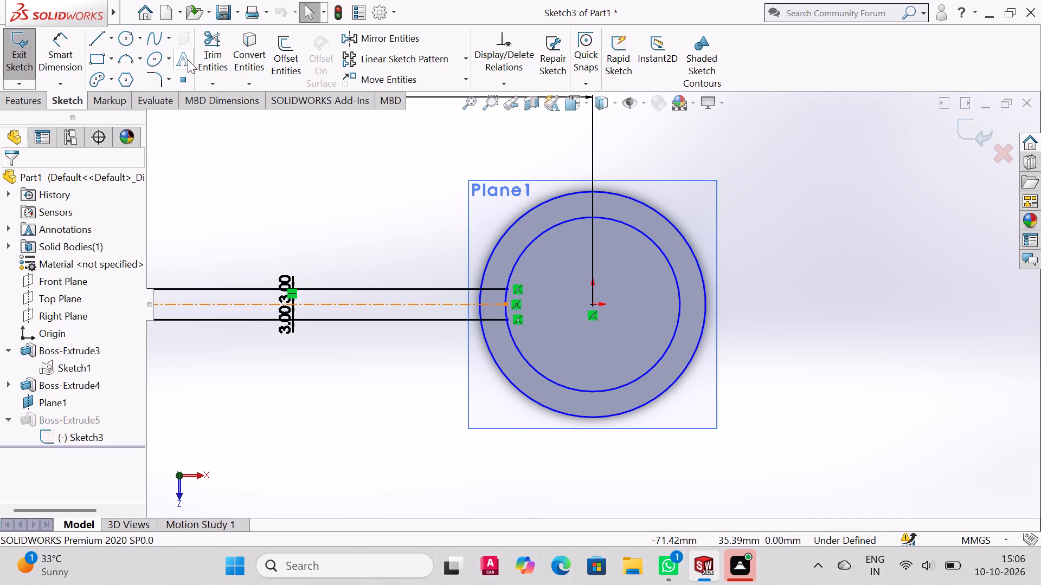
click(220, 39)
drag(210, 45, 339, 411)
drag(316, 249, 351, 414)
scroll(377, 314, up, 2)
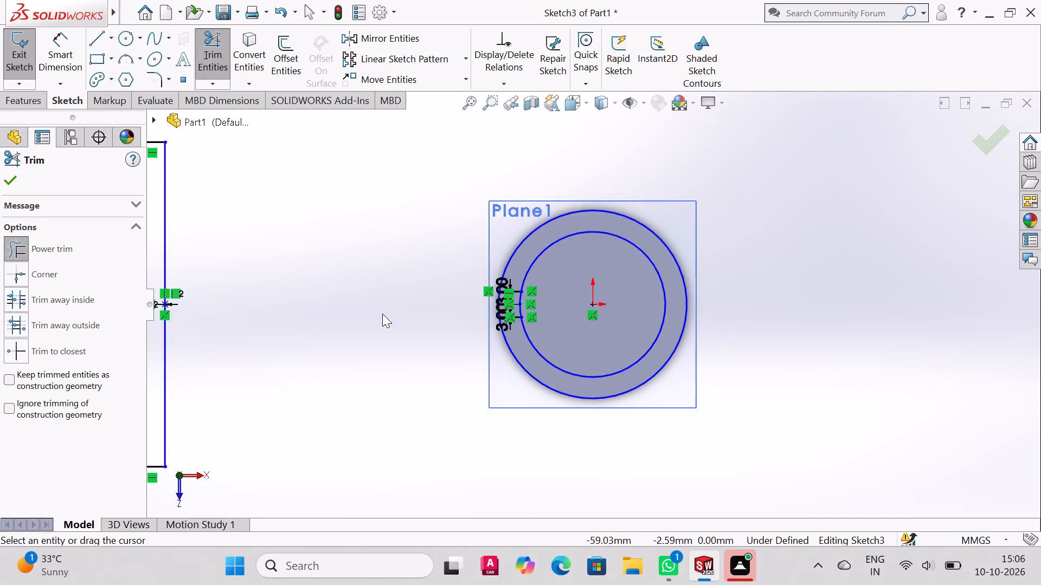
scroll(382, 314, up, 1)
drag(204, 216, 297, 250)
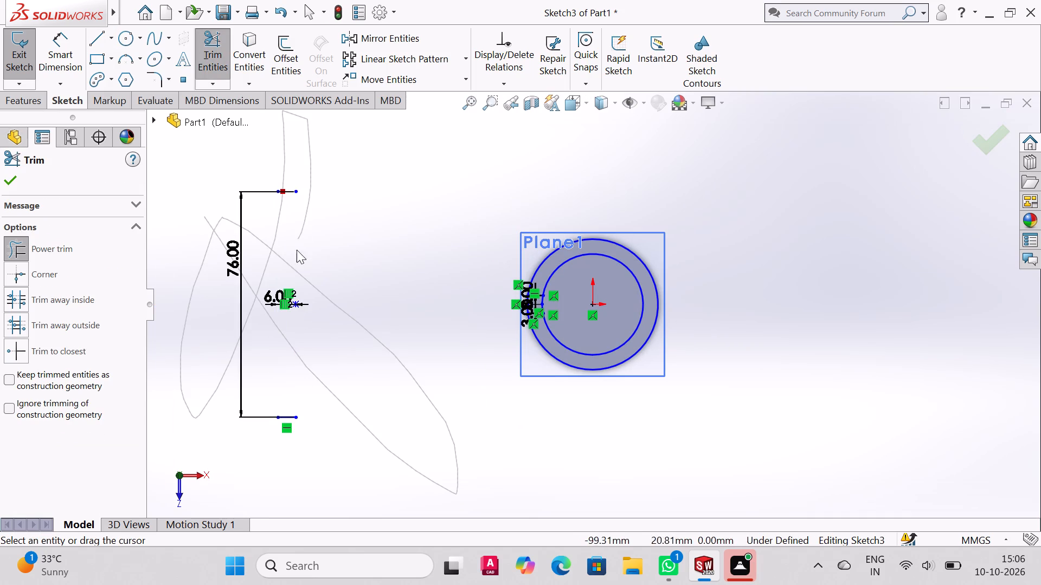
drag(297, 250, 293, 441)
scroll(575, 299, up, 3)
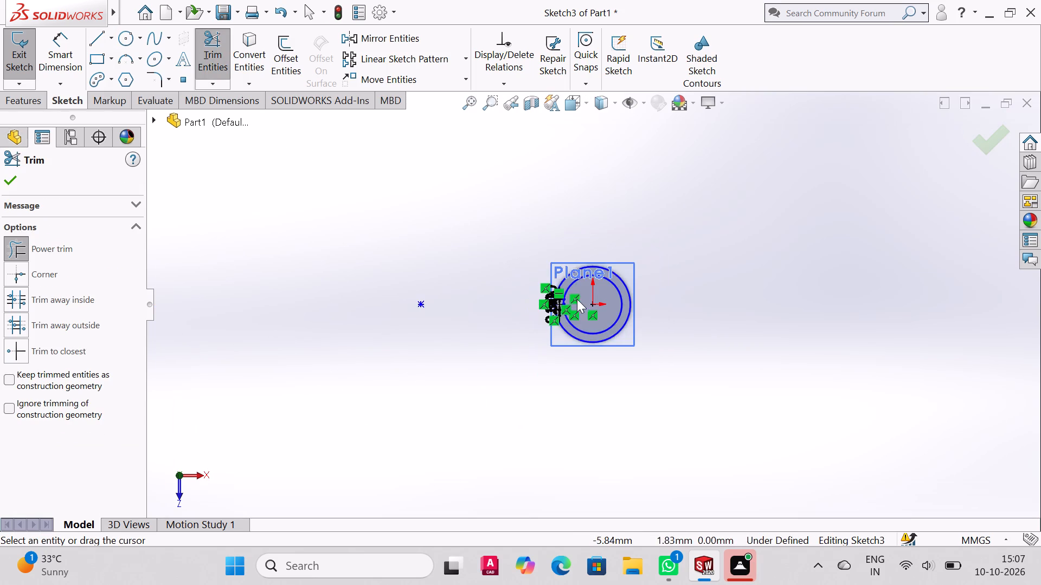
scroll(657, 294, down, 10)
drag(402, 232, 388, 376)
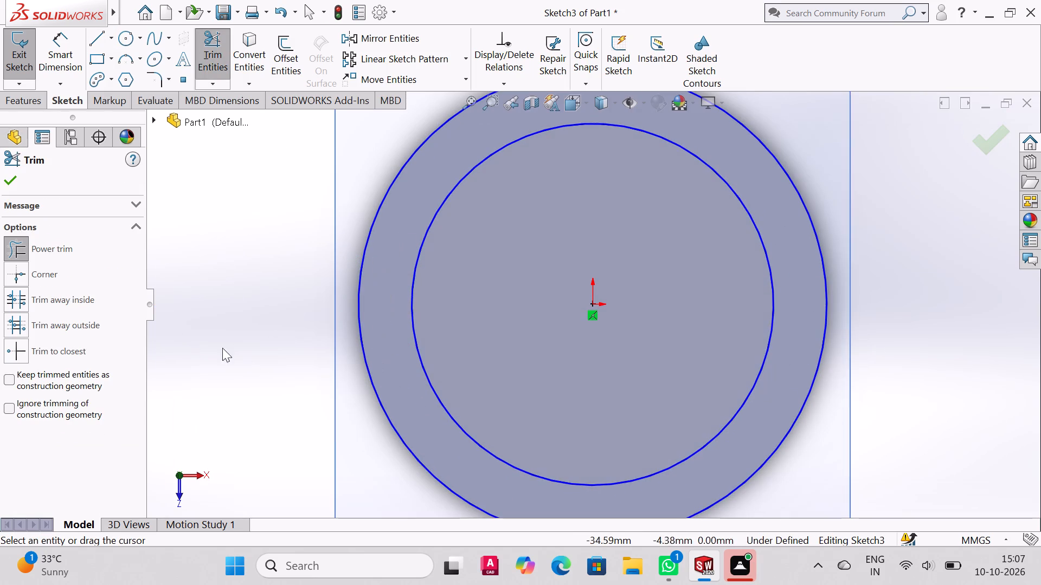
Delete the leftover sketch point where the crosspiece met the arm, keeping only the two circles in Sketch3.
scroll(215, 340, up, 8)
key(Escape)
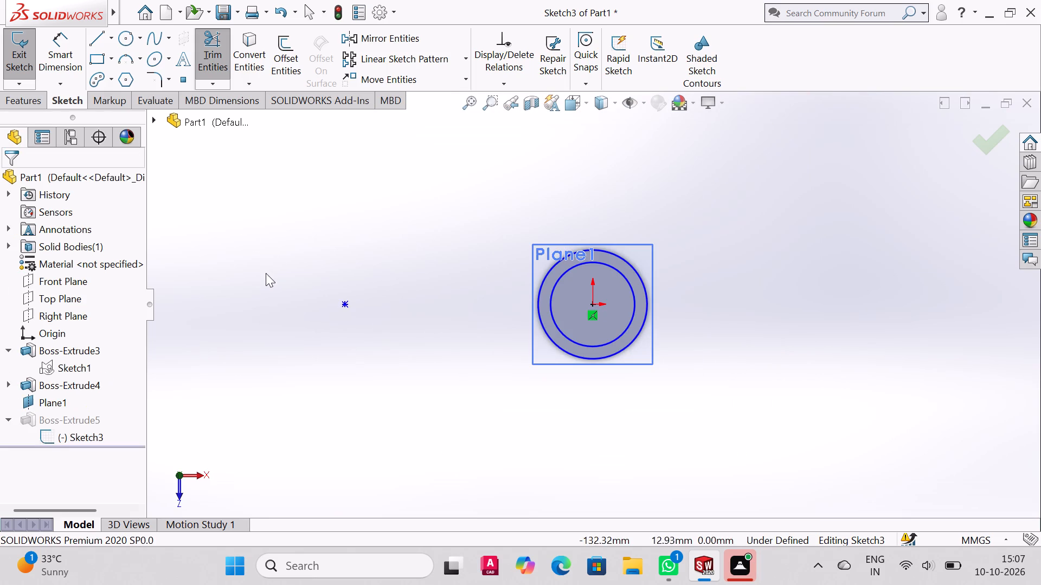
drag(269, 255, 422, 355)
key(Delete)
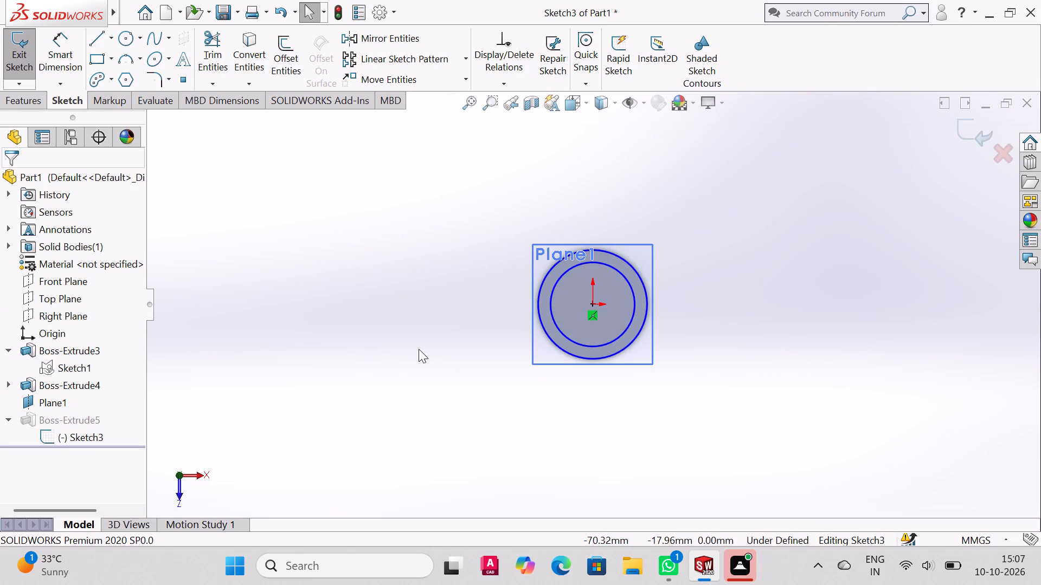
Exit Sketch3 to rebuild the upper flange from the cleaned profile.
middle_drag(601, 406, 624, 375)
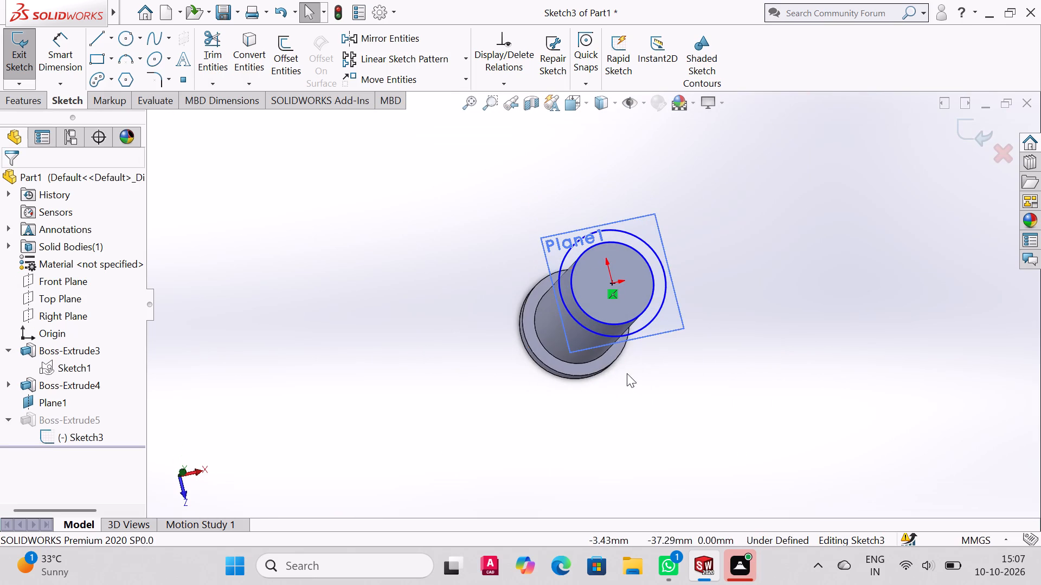
click(29, 101)
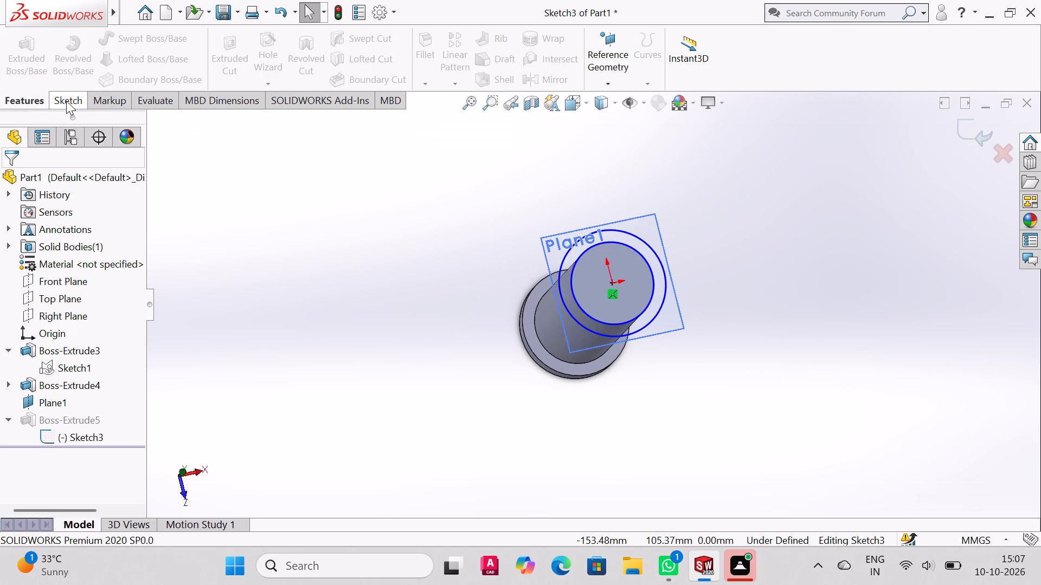
click(66, 100)
click(28, 54)
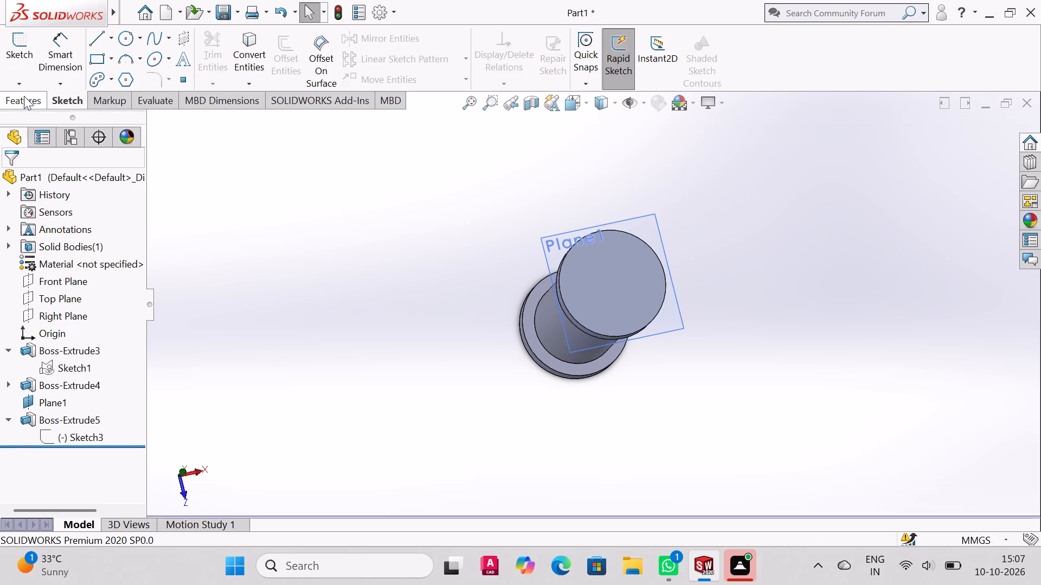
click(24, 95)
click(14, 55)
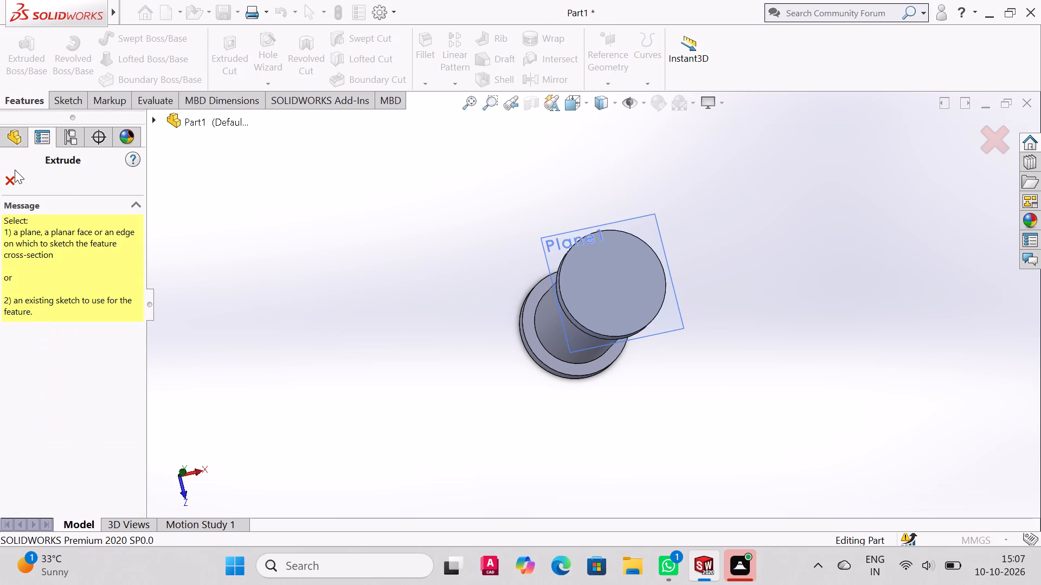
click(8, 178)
Inspect Sketch3 against the cylinder's upper flange, reopening the sketch to check its circles and closing it again.
click(42, 431)
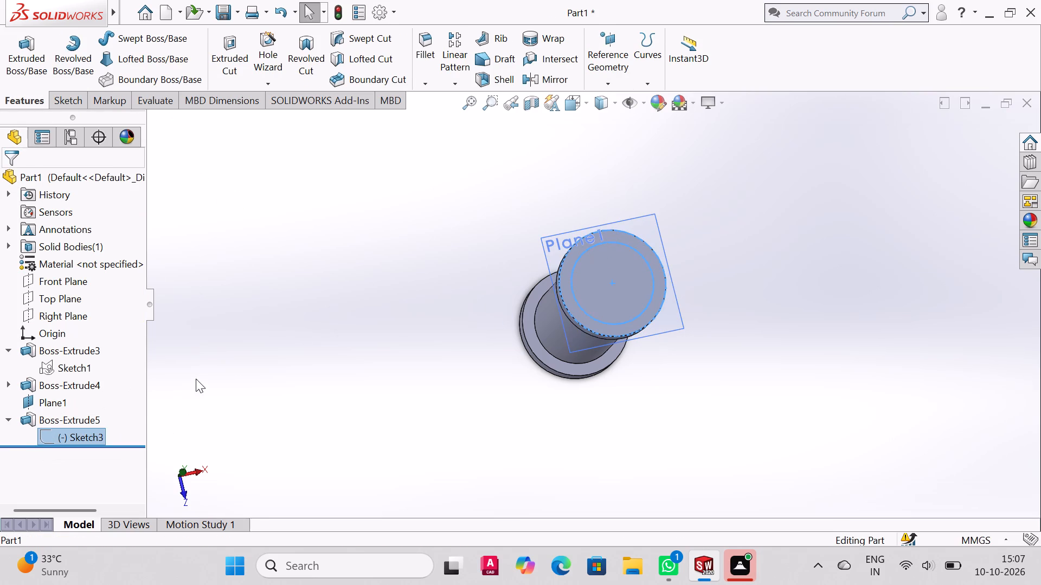
middle_drag(580, 311, 550, 142)
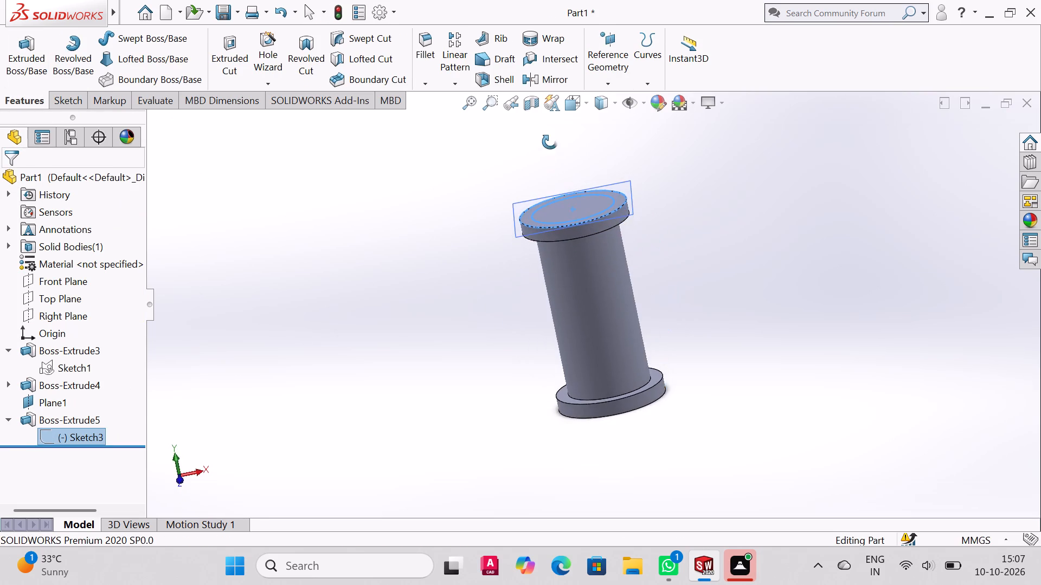
middle_drag(550, 142, 574, 256)
scroll(615, 326, up, 1)
middle_drag(613, 298, 603, 278)
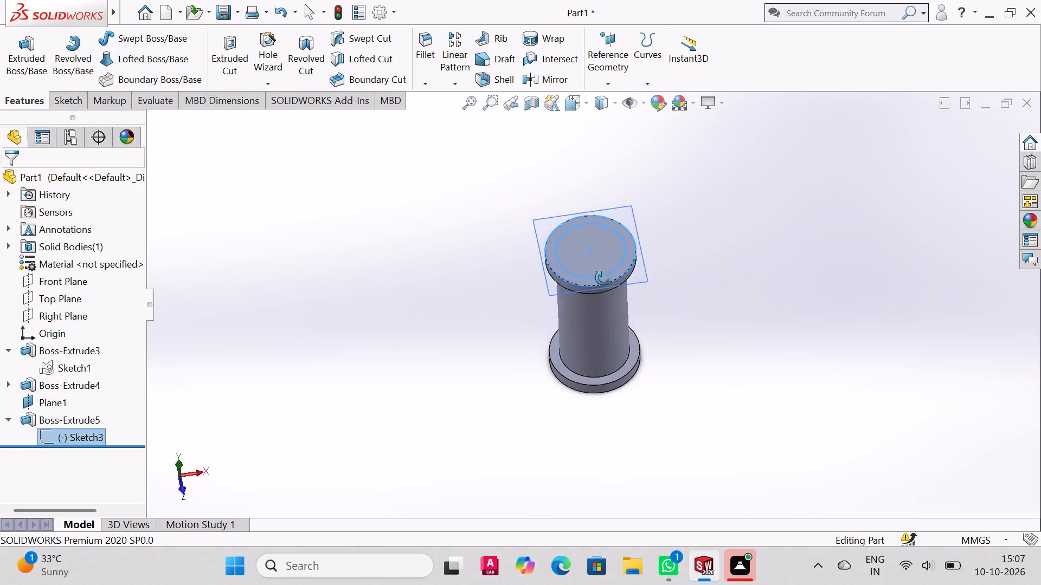
middle_drag(603, 278, 603, 318)
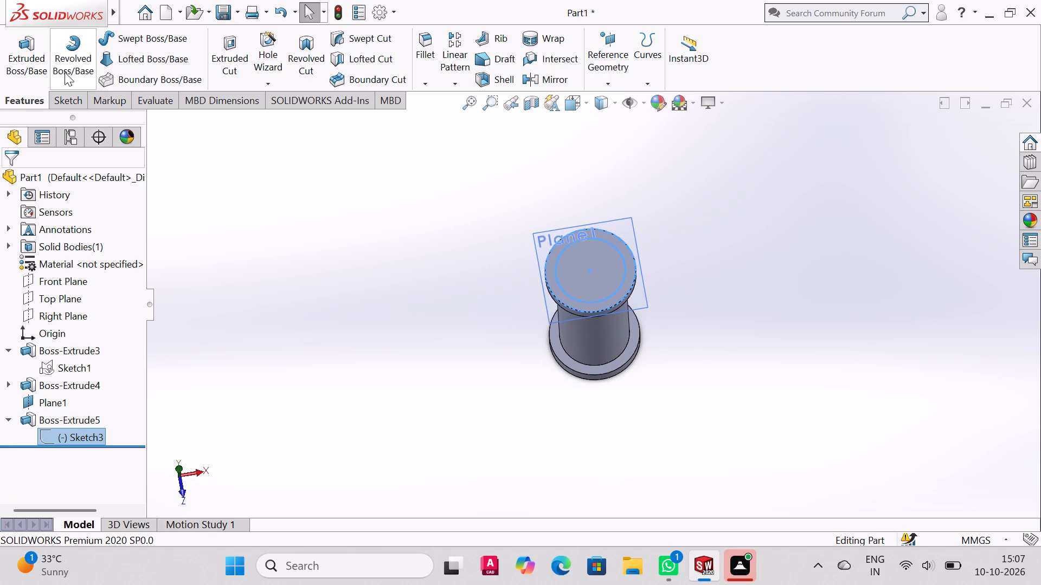
click(44, 442)
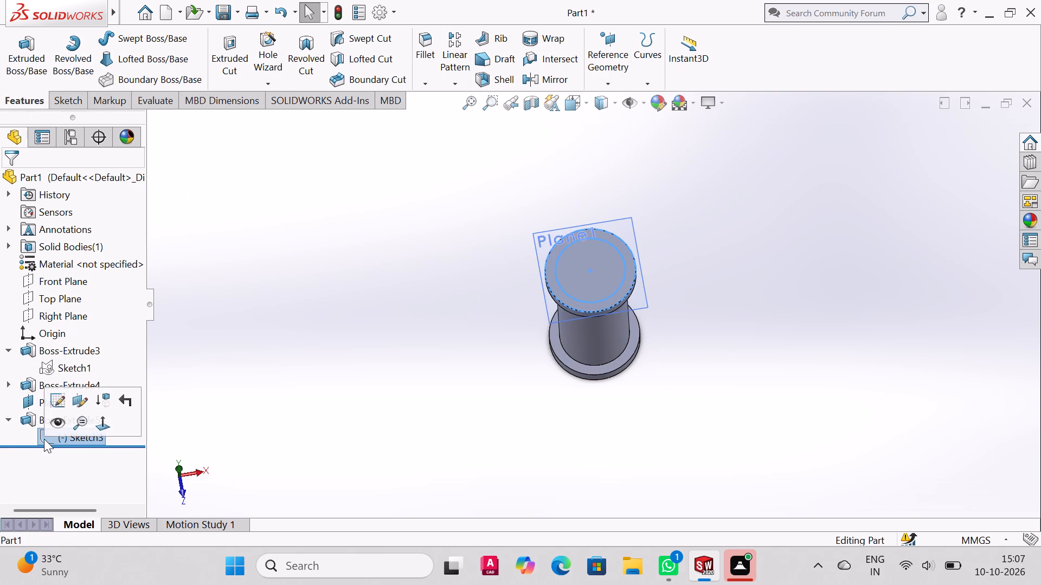
click(55, 397)
middle_drag(493, 302, 504, 349)
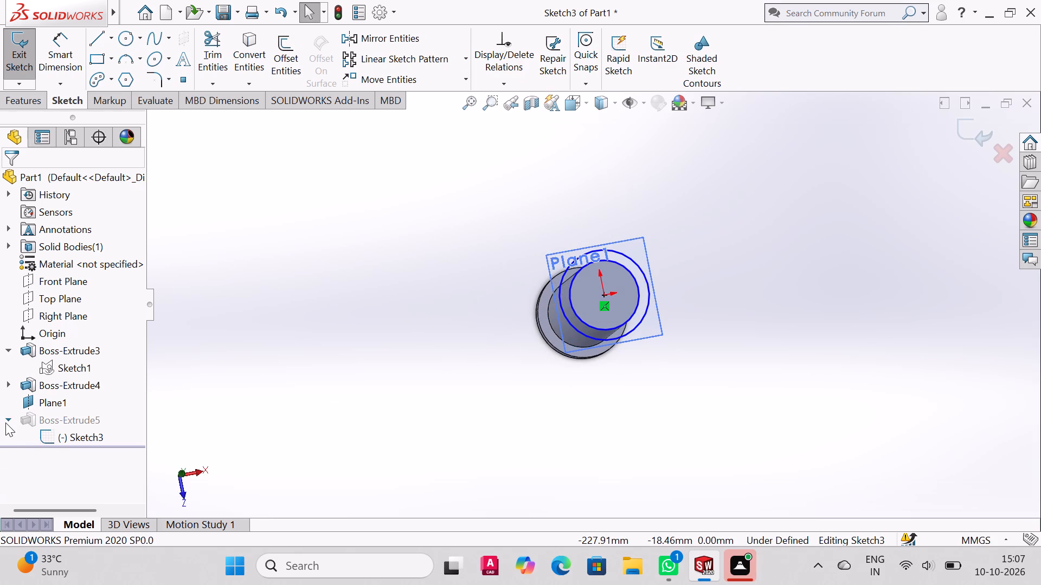
click(6, 420)
click(56, 445)
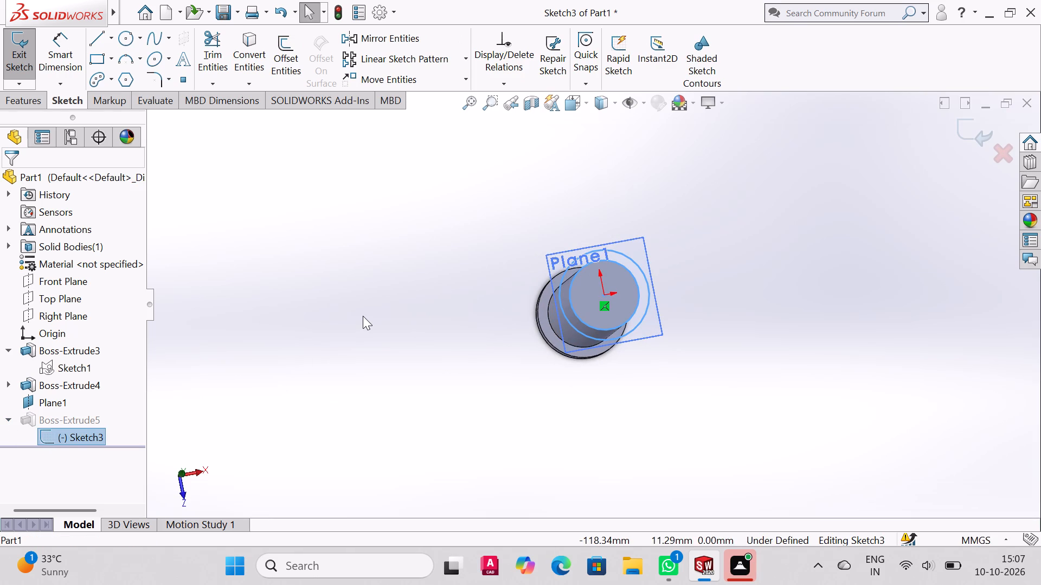
key(Escape)
click(328, 212)
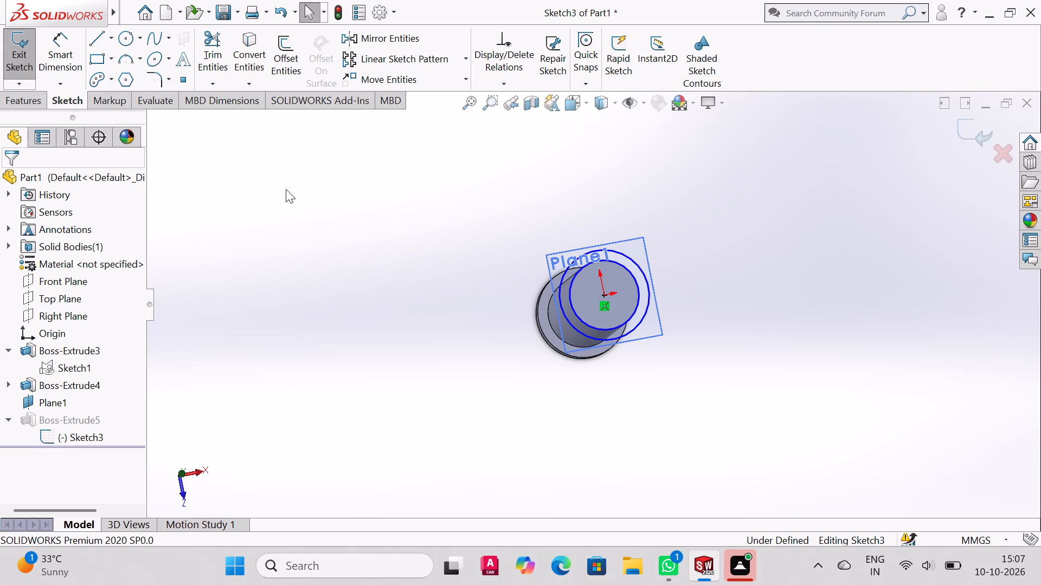
click(24, 54)
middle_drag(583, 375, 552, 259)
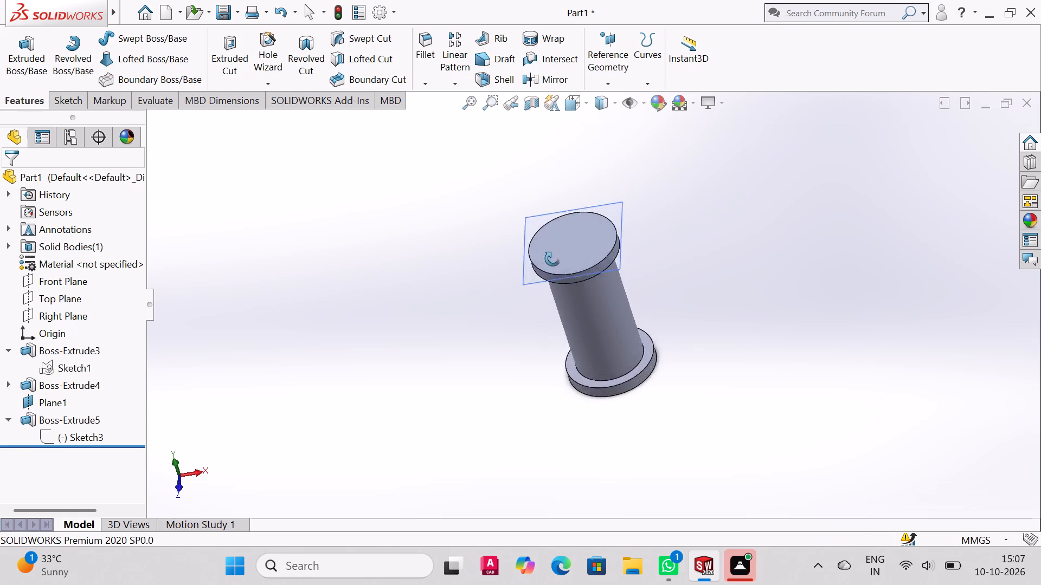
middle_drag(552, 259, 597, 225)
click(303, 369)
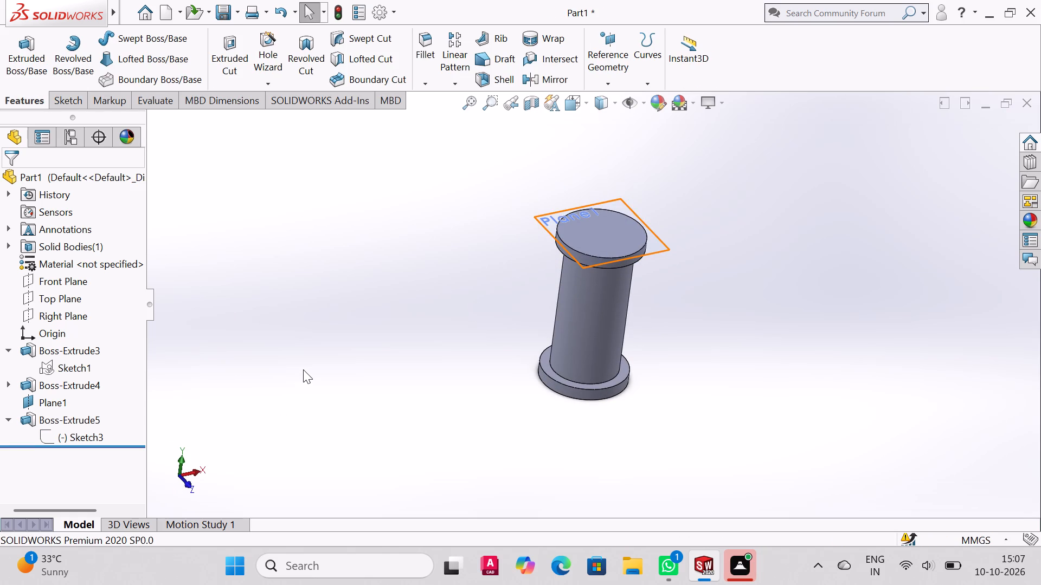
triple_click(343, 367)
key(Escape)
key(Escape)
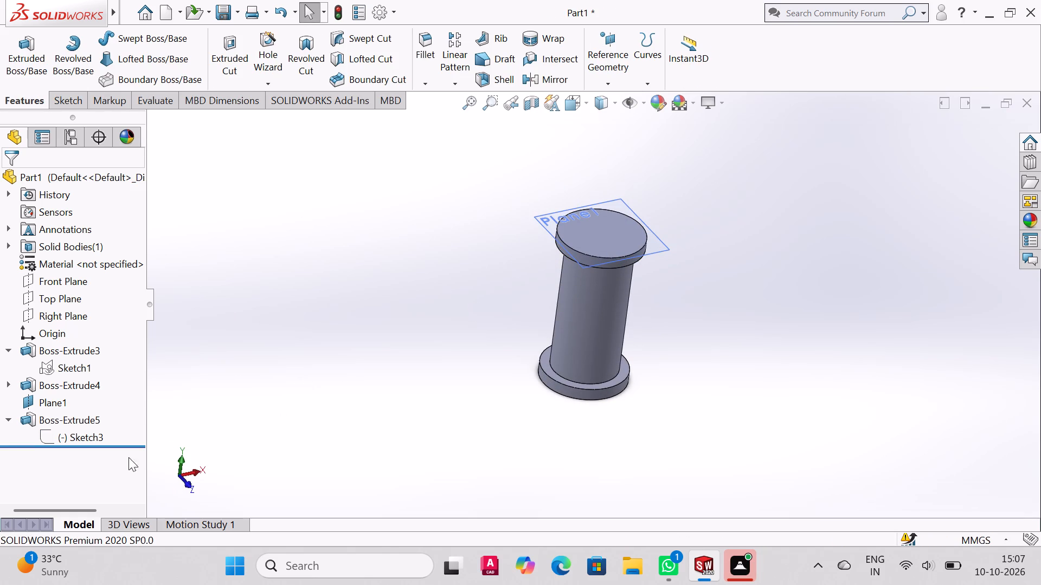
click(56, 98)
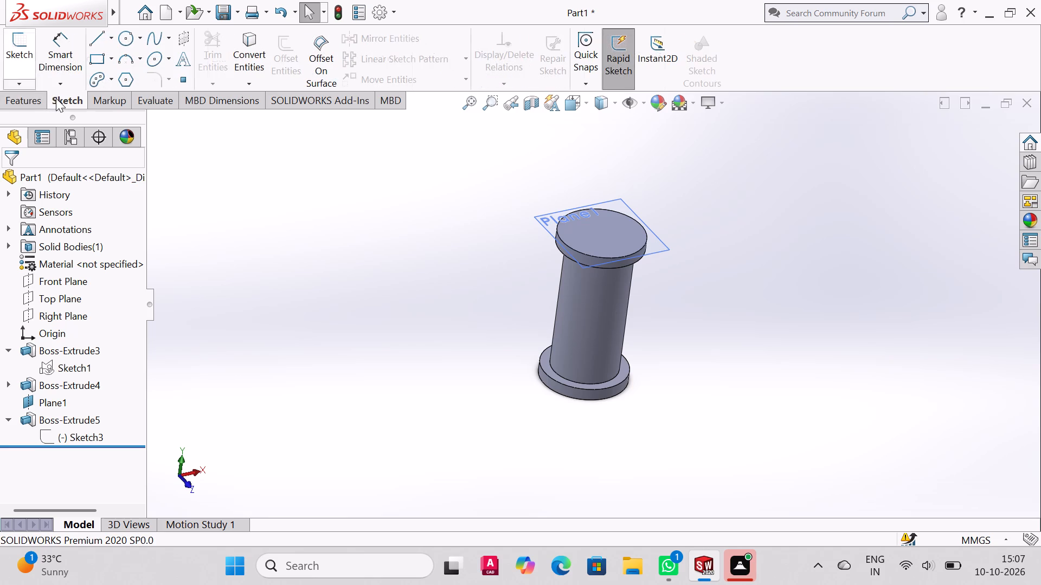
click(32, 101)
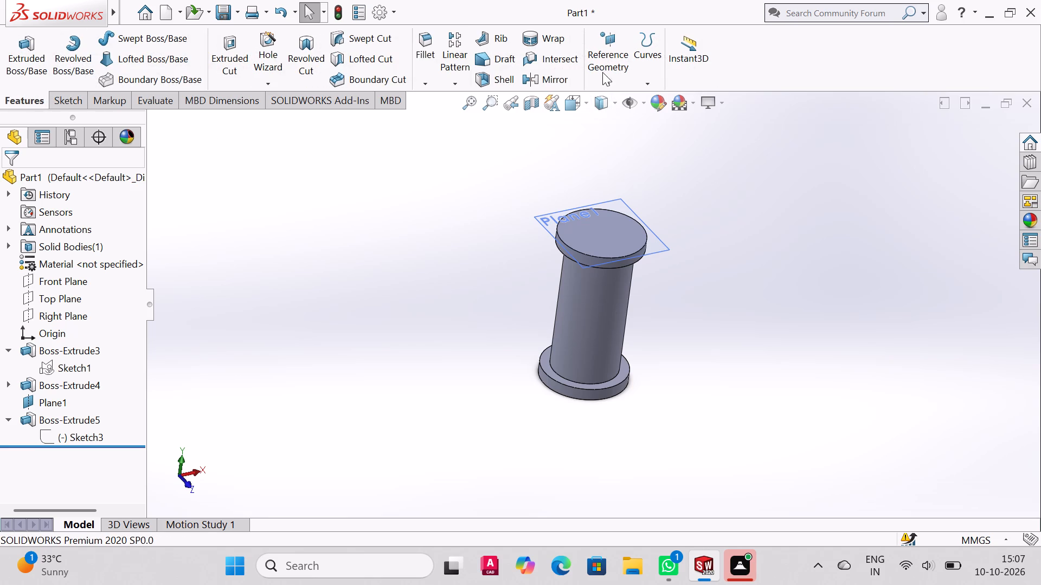
Start a reference plane with the Top Plane as first reference and the cylinder's upper end face as second reference.
click(602, 69)
click(634, 101)
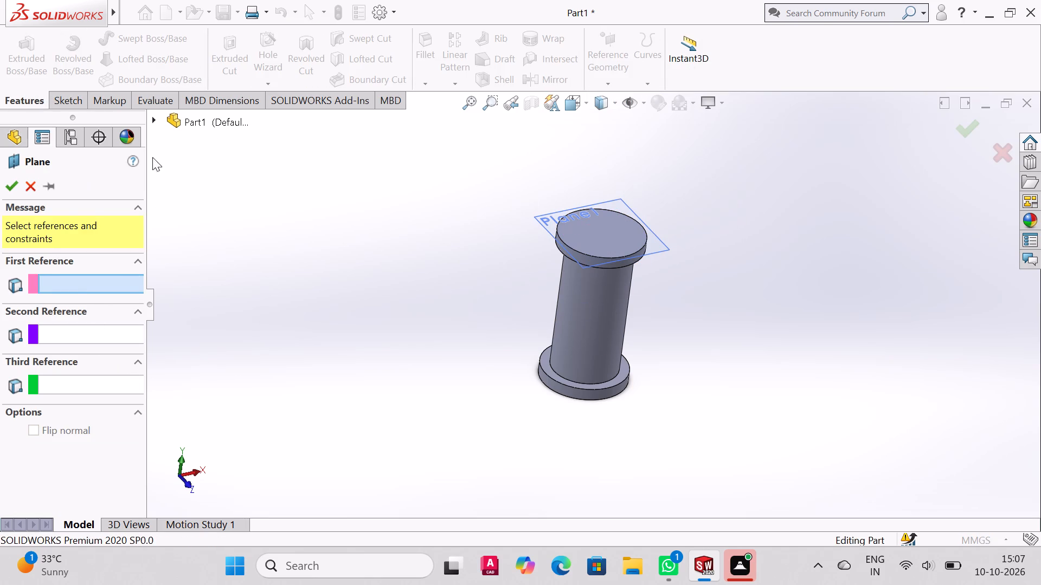
click(154, 117)
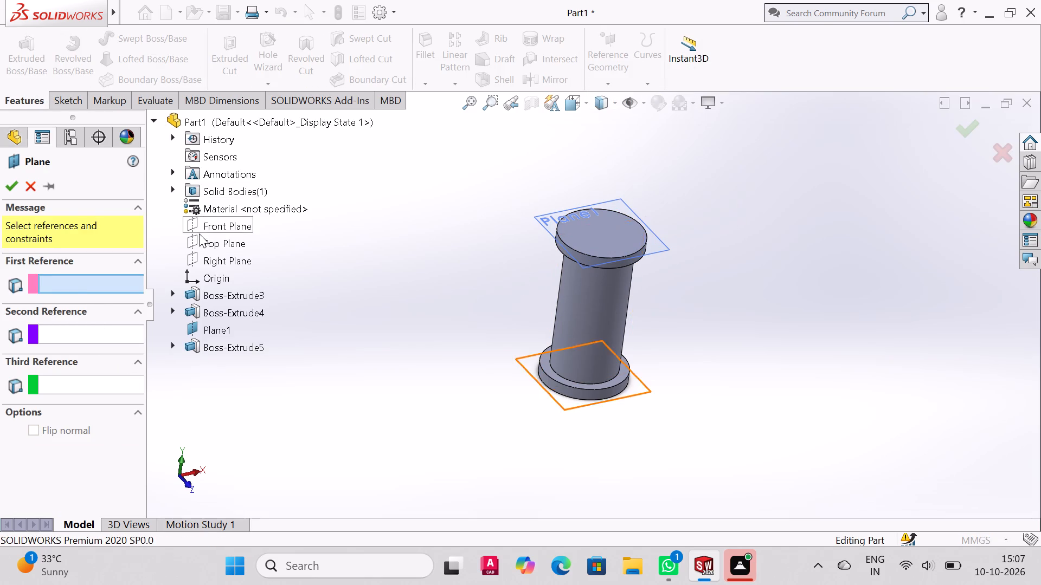
click(212, 240)
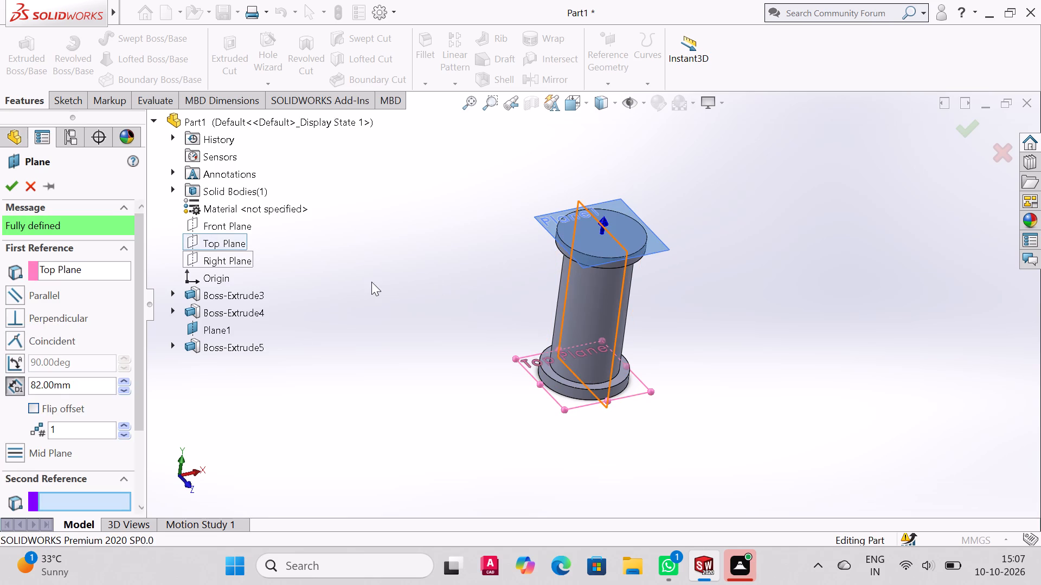
middle_drag(371, 282, 355, 258)
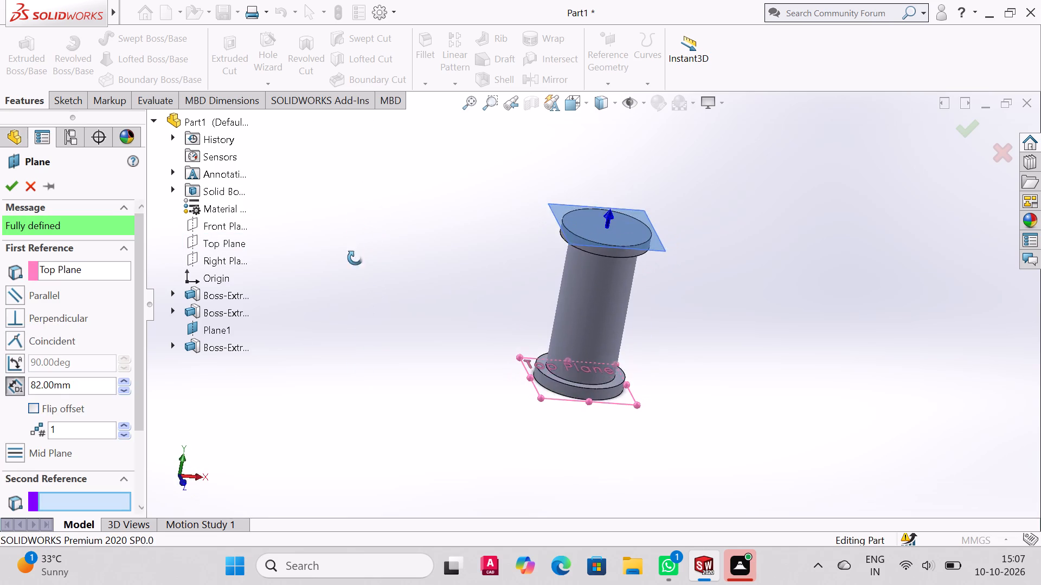
middle_drag(355, 258, 356, 276)
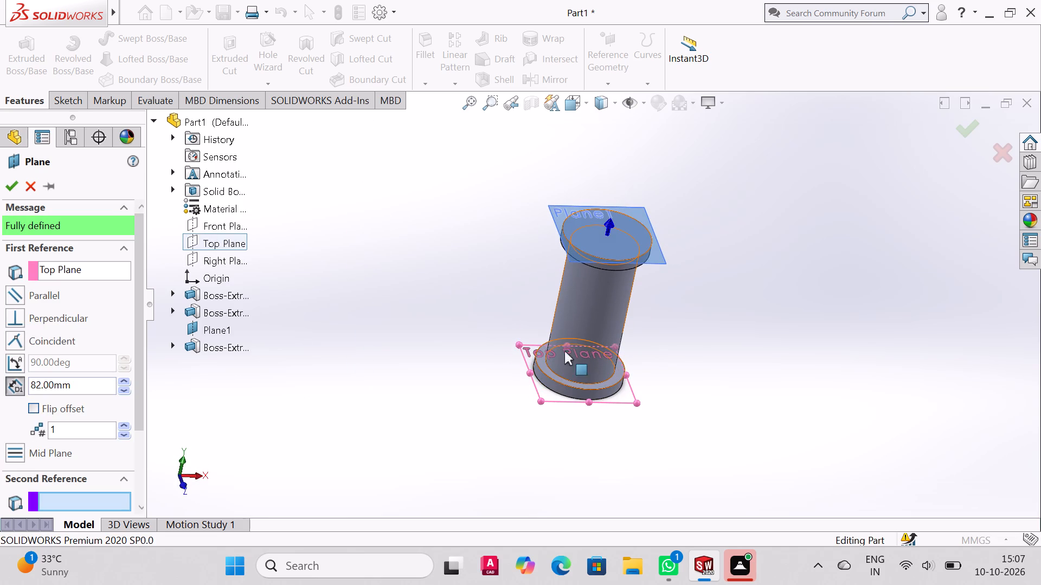
middle_drag(637, 252, 615, 176)
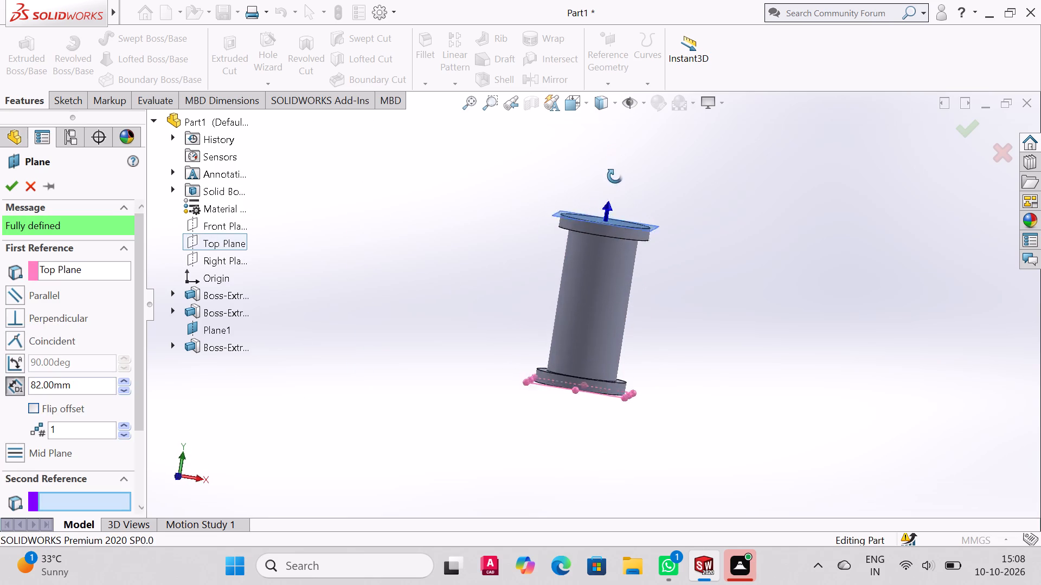
middle_drag(615, 176, 594, 291)
drag(84, 388, 0, 410)
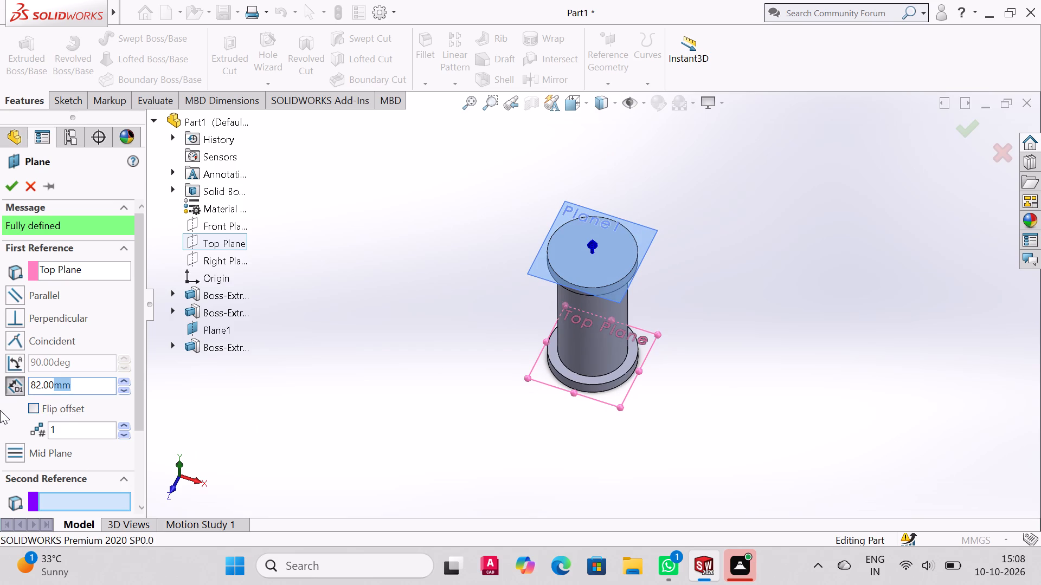
drag(0, 410, 0, 411)
middle_drag(257, 454, 254, 434)
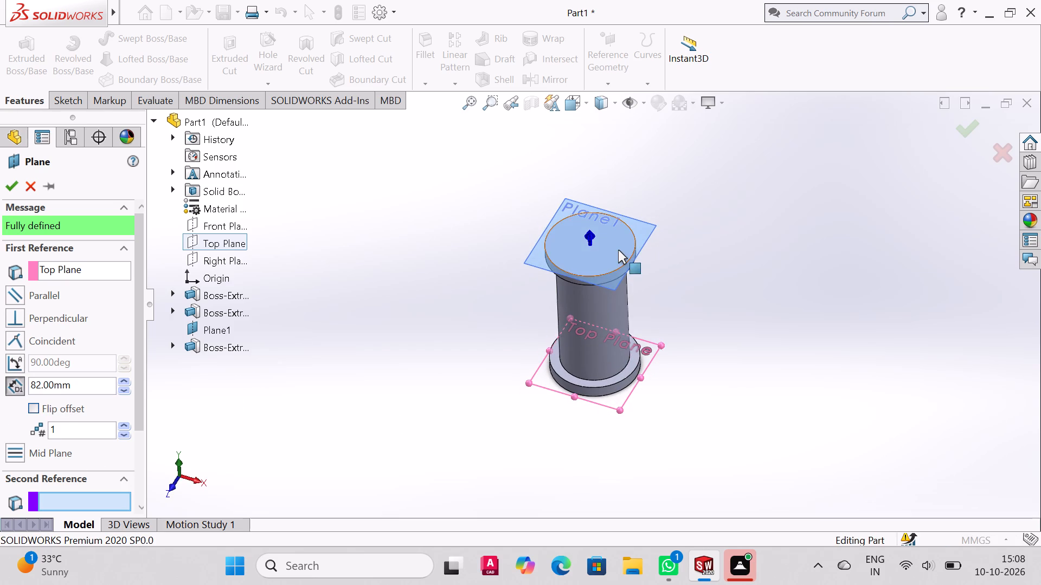
click(618, 248)
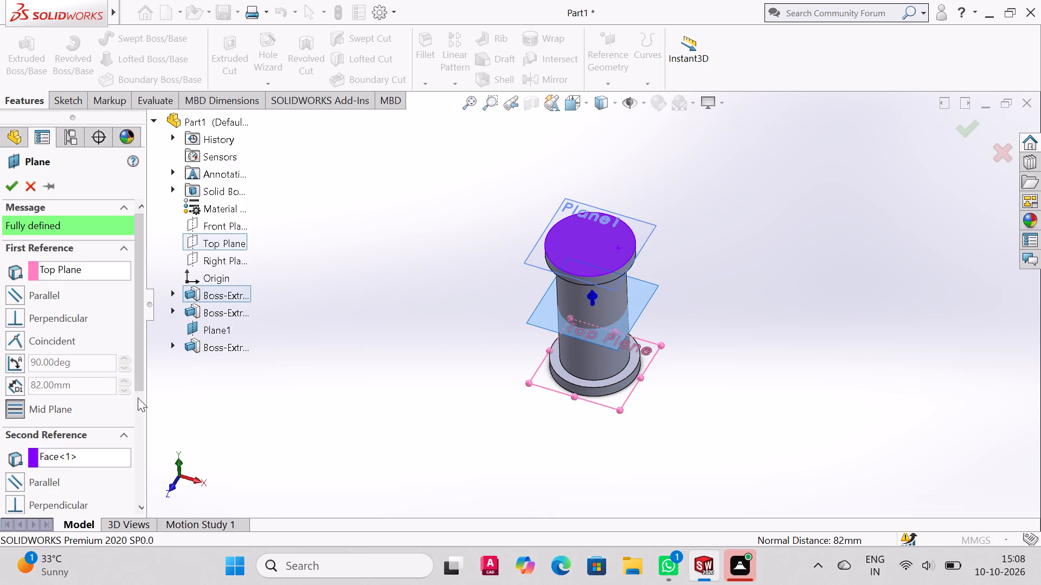
Review the plane's reference constraints and check the bracket's dimensions in the task brief.
scroll(119, 393, down, 4)
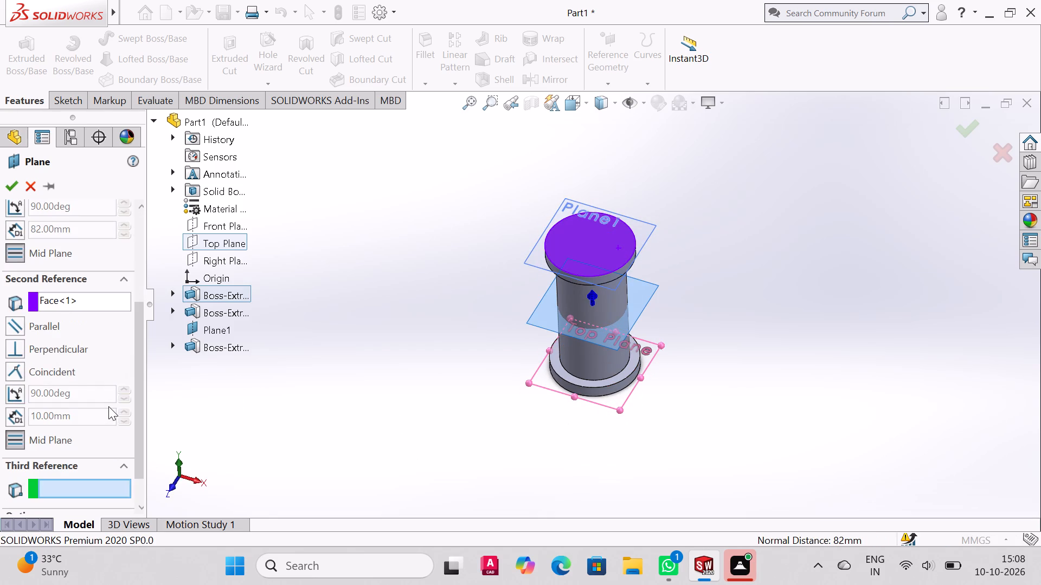
scroll(108, 406, up, 1)
scroll(108, 406, down, 2)
scroll(108, 406, up, 2)
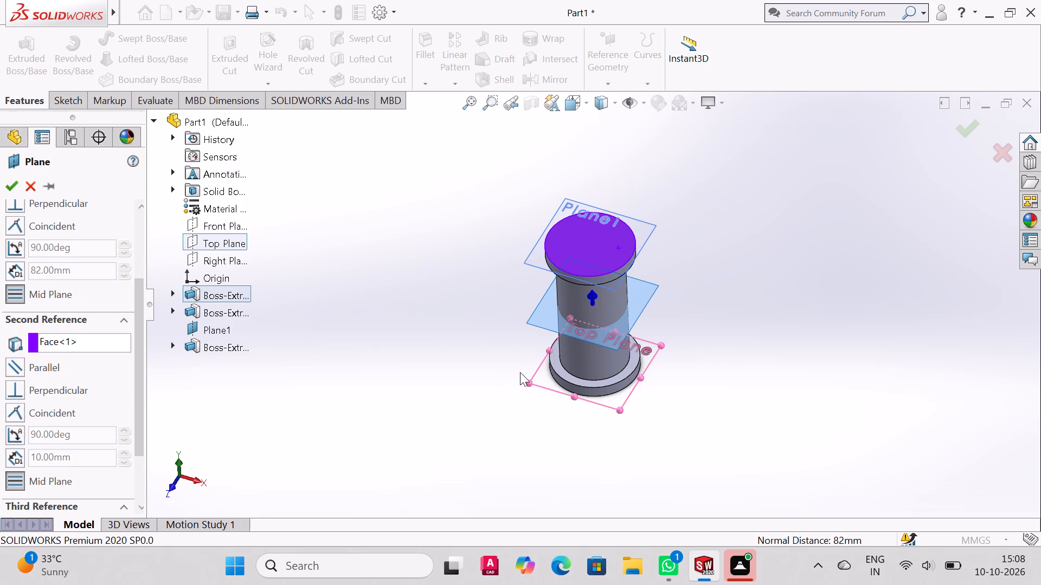
middle_drag(520, 371, 525, 387)
scroll(522, 371, up, 1)
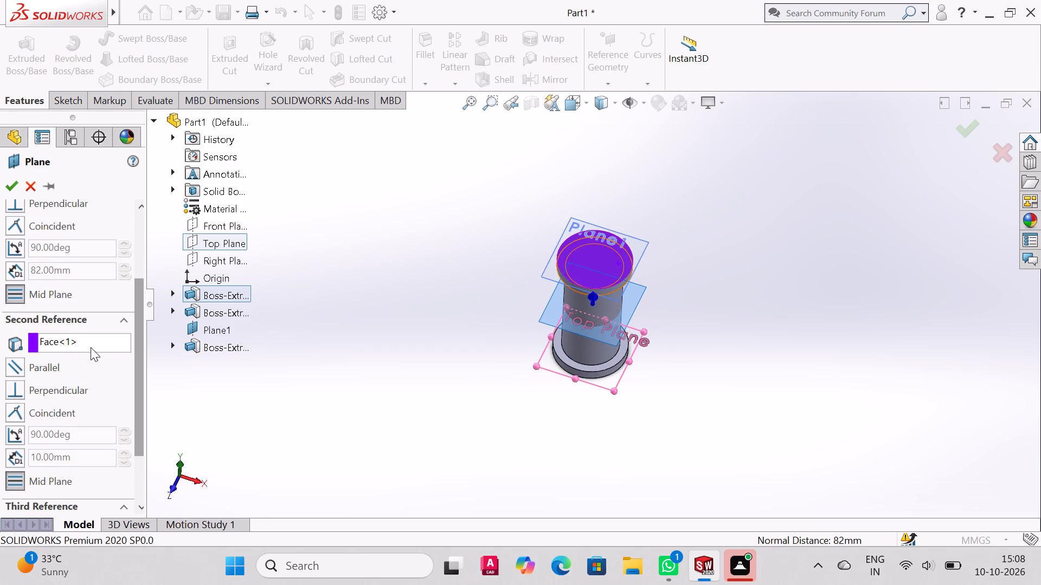
scroll(94, 343, up, 4)
scroll(98, 295, up, 3)
scroll(39, 321, up, 4)
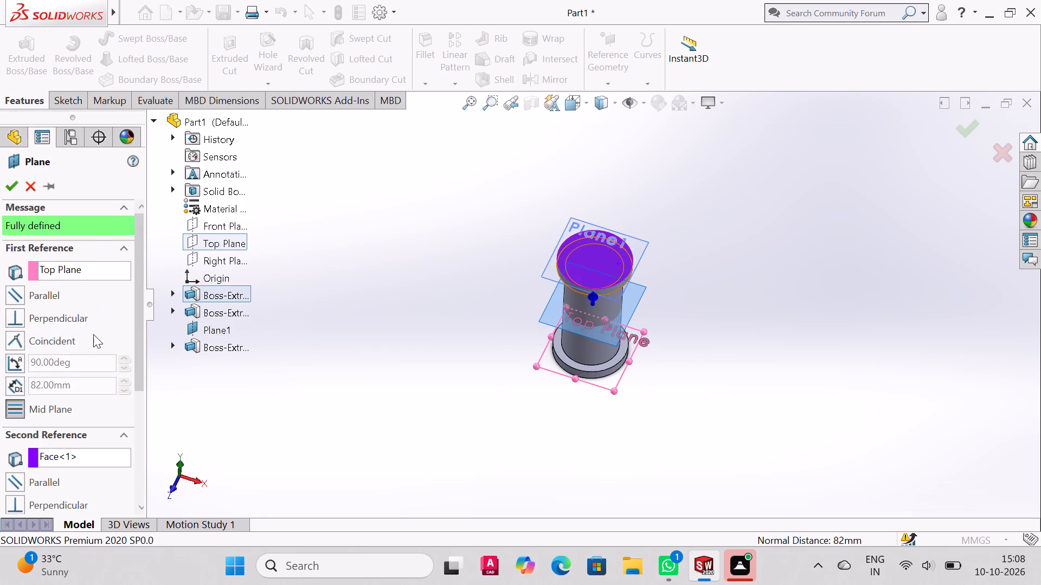
scroll(93, 334, down, 5)
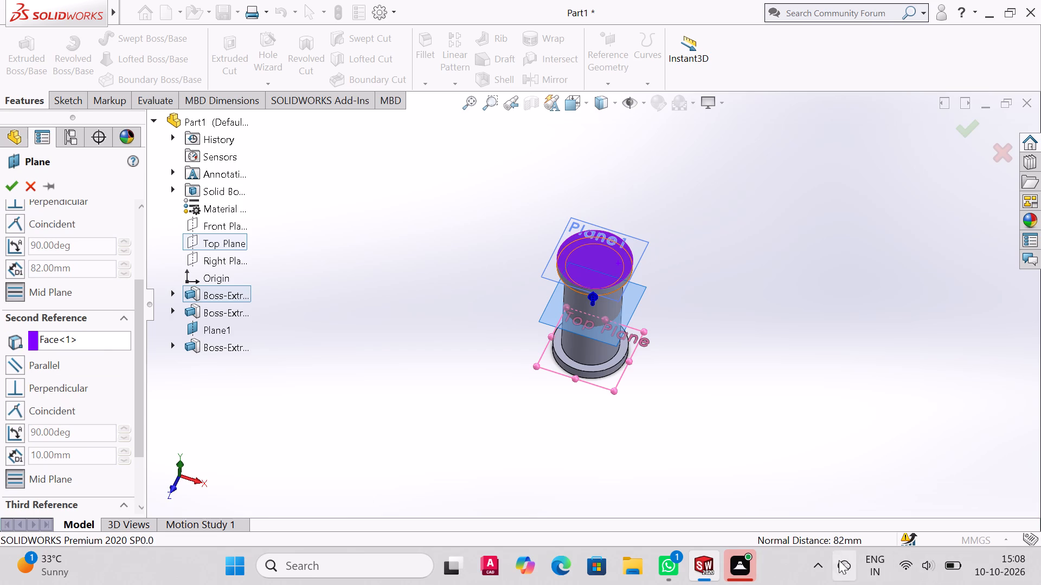
click(739, 568)
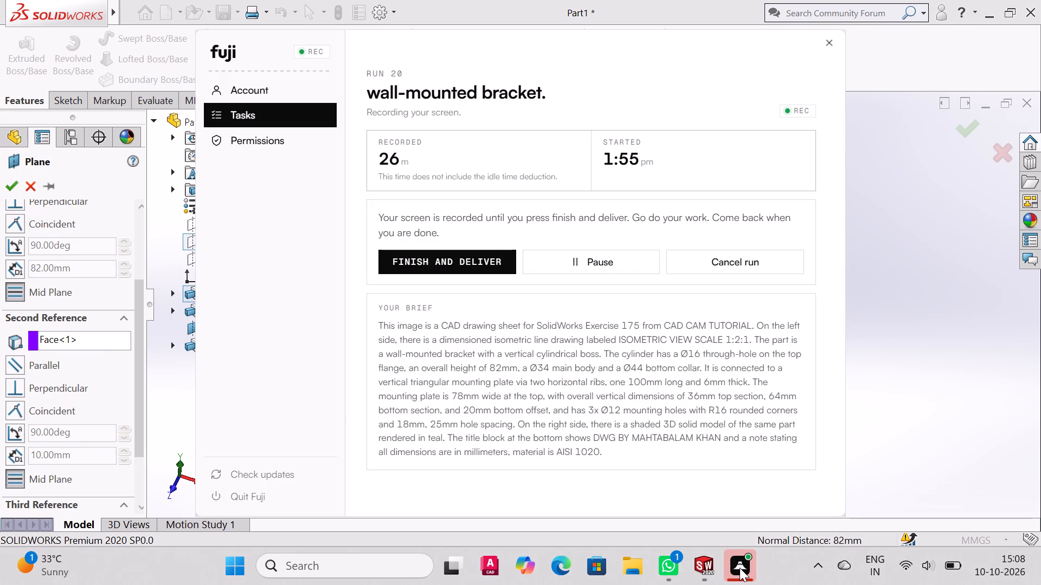
click(890, 288)
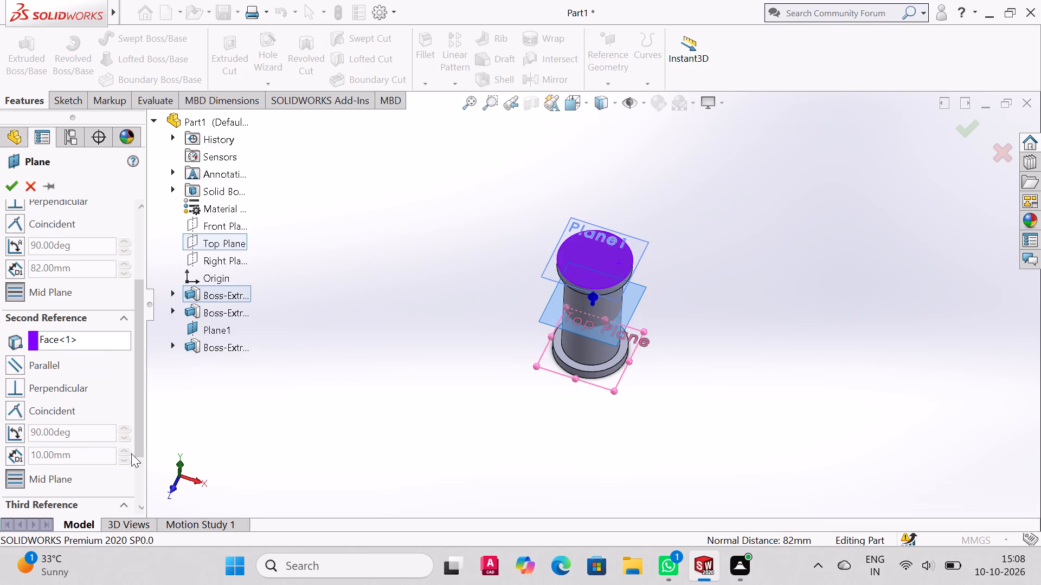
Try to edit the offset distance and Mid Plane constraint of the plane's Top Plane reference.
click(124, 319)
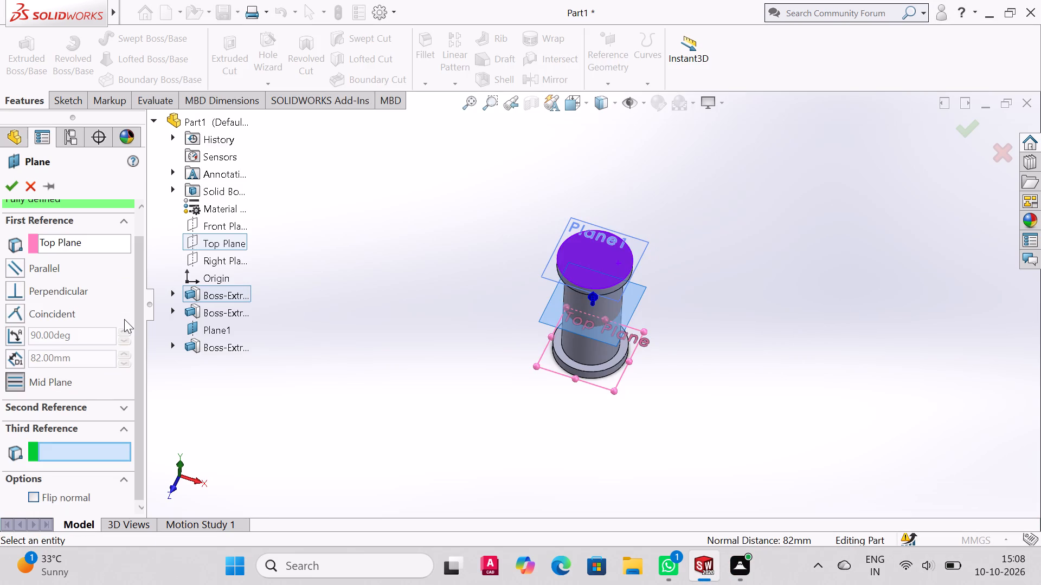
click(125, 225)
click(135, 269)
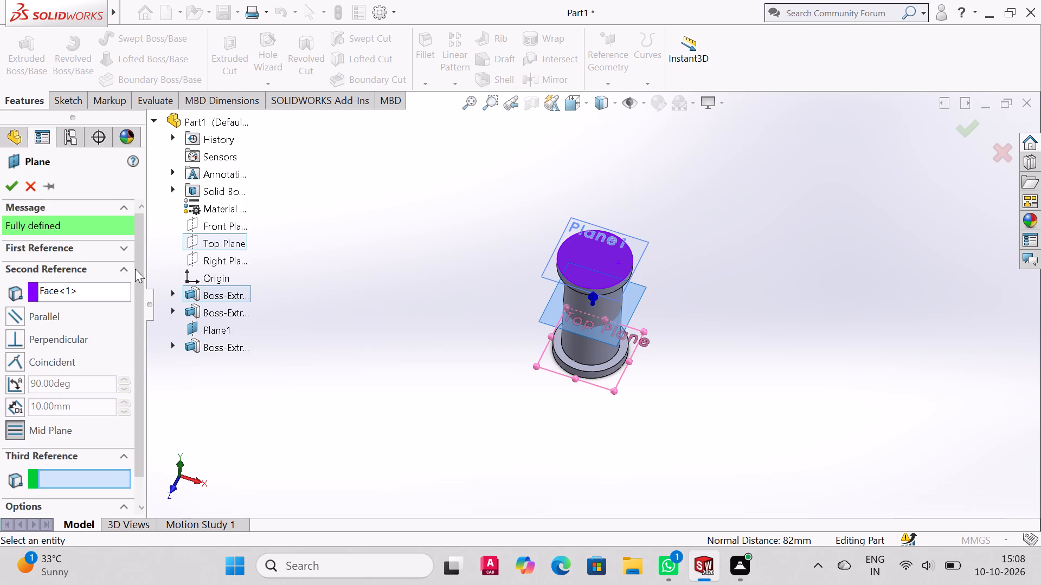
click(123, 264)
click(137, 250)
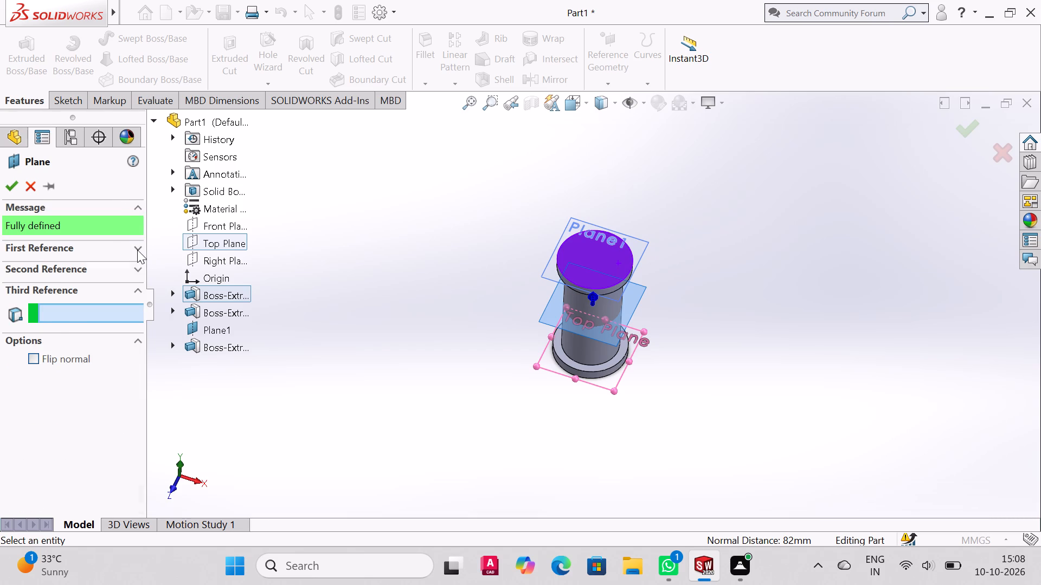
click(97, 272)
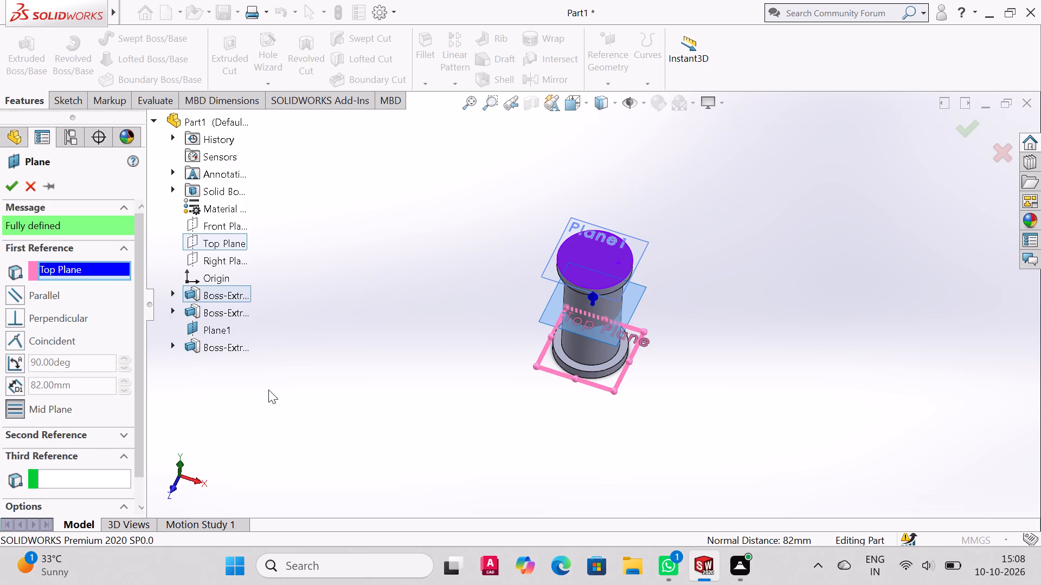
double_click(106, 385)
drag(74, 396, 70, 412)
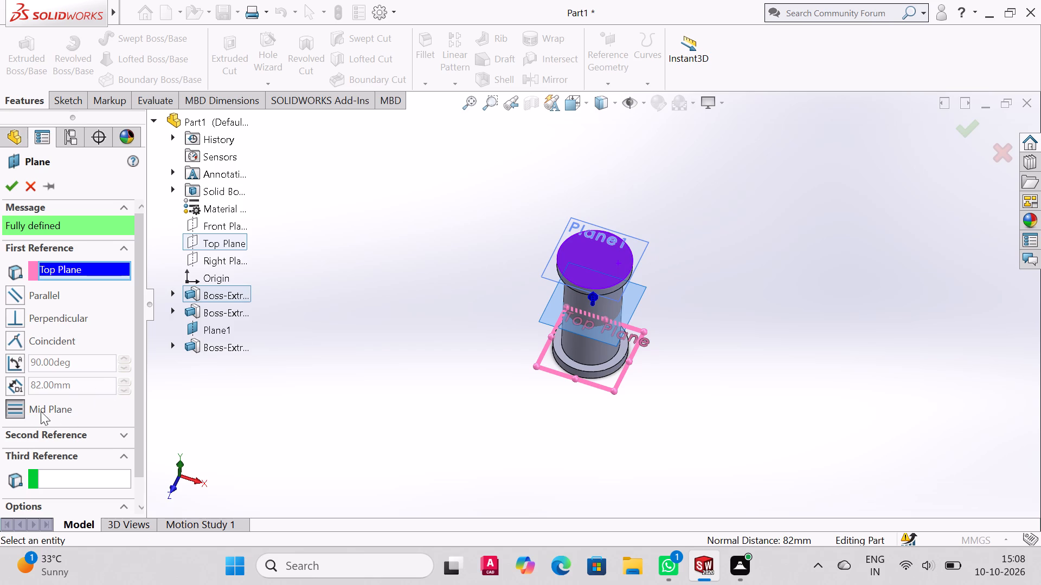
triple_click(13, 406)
Remove the Top Plane from the first reference and create the plane 10 mm above the cylinder's upper face.
scroll(56, 412, down, 2)
scroll(57, 407, up, 4)
click(126, 206)
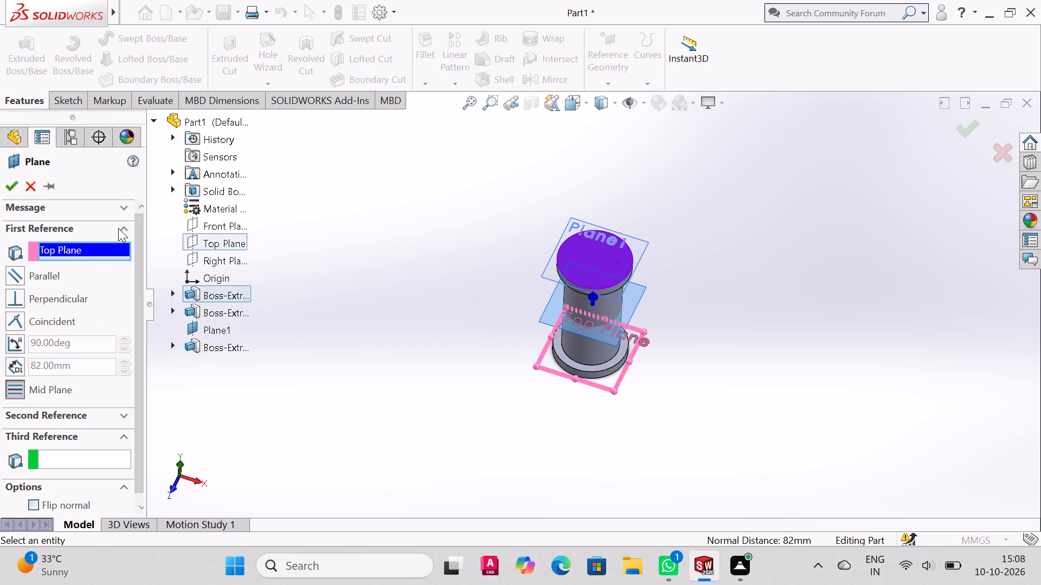
click(118, 230)
click(134, 271)
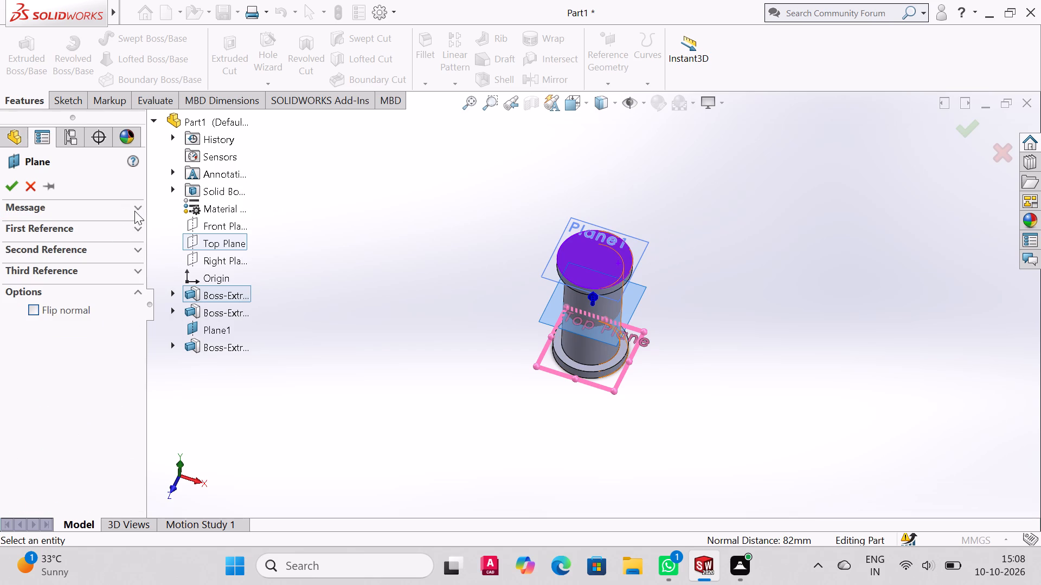
click(136, 230)
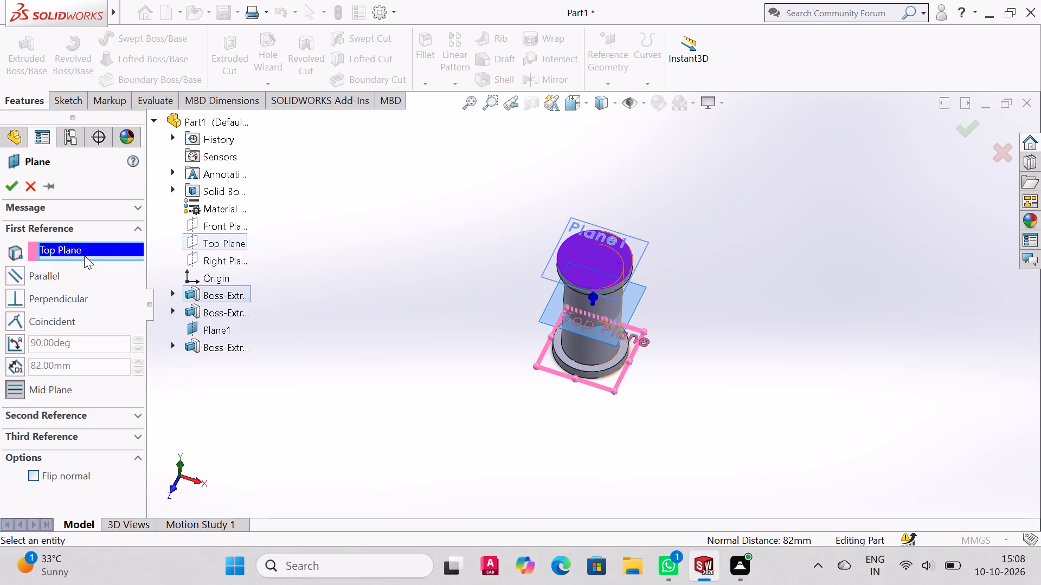
double_click(84, 255)
right_click(337, 266)
right_click(101, 249)
right_click(100, 250)
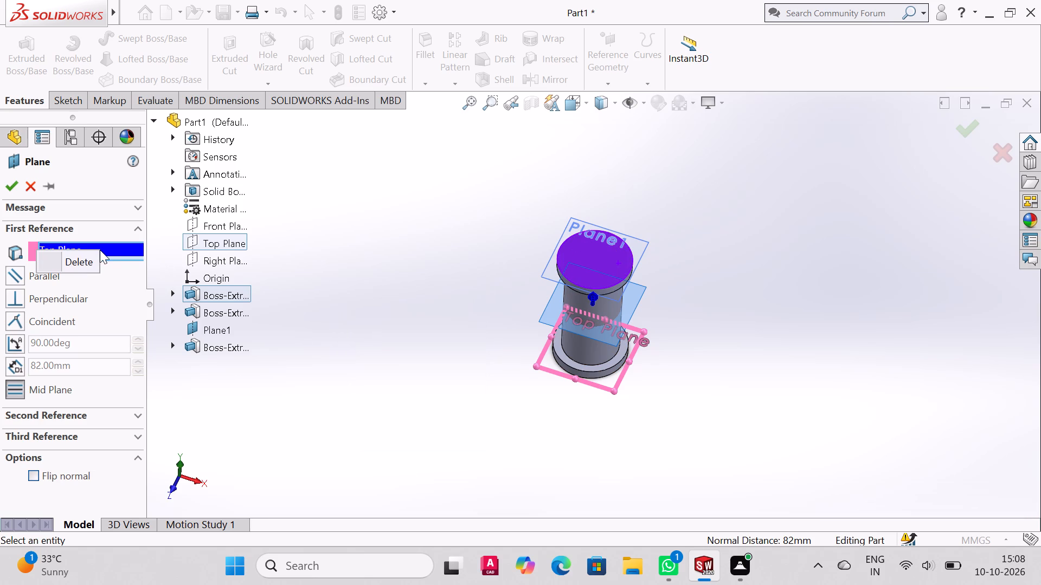
click(86, 262)
middle_drag(679, 258, 682, 151)
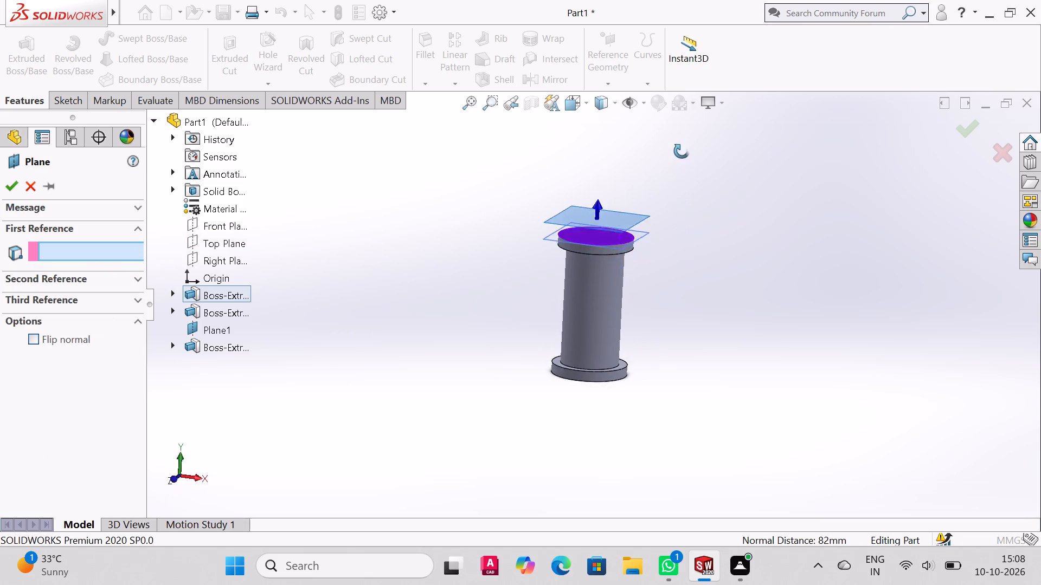
middle_drag(682, 151, 685, 283)
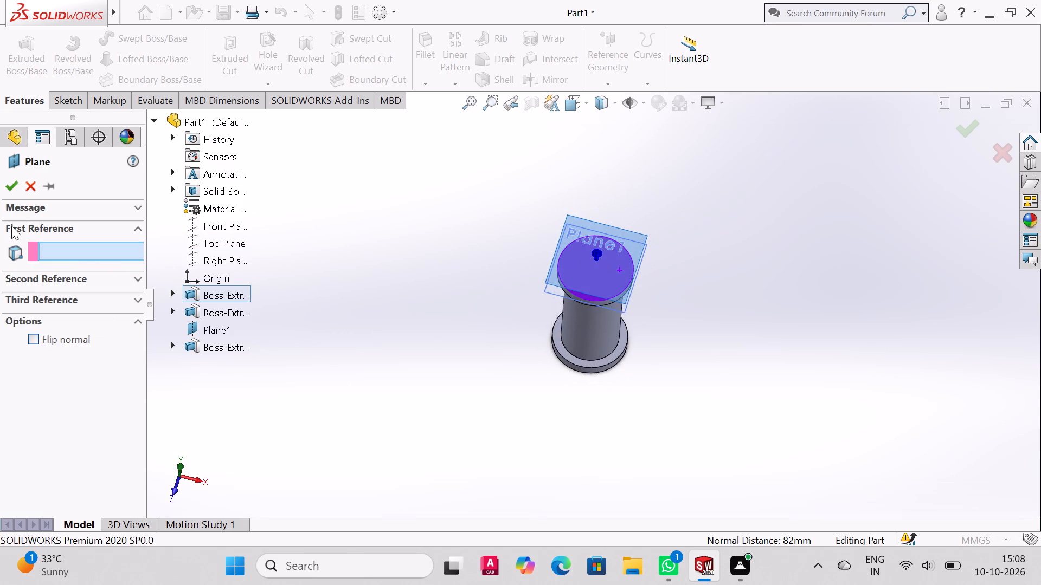
click(12, 186)
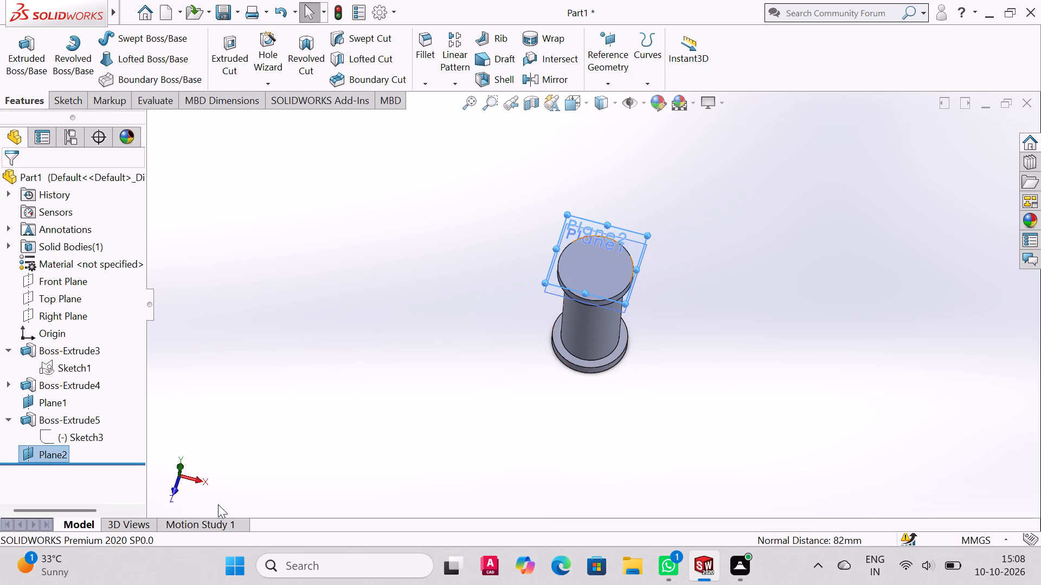
Start a sketch on the new plane and draw a horizontal centerline about 57 mm long from the origin toward negative X.
middle_drag(473, 340, 487, 386)
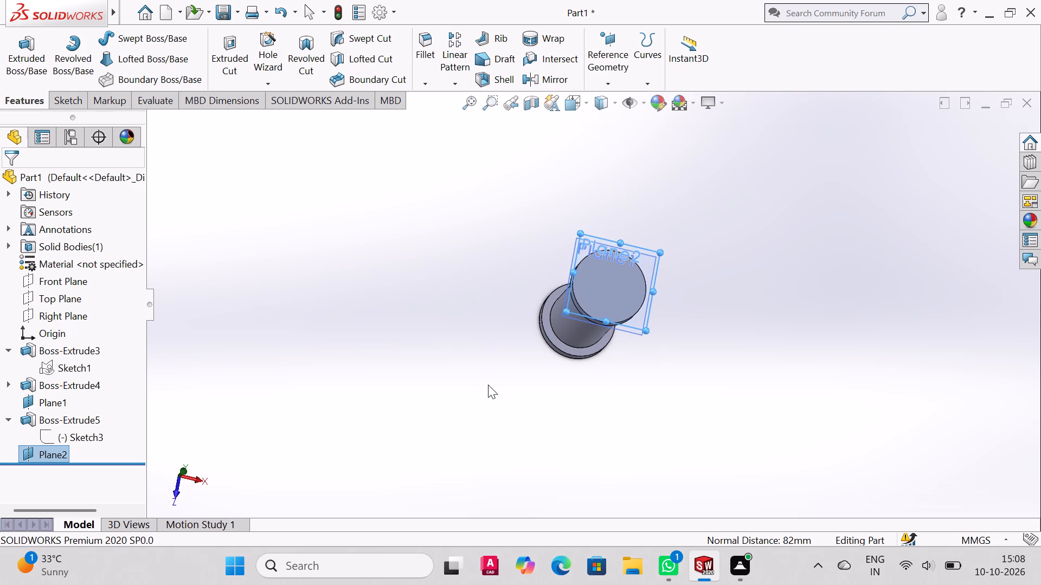
key(ctrl+5)
scroll(488, 385, up, 3)
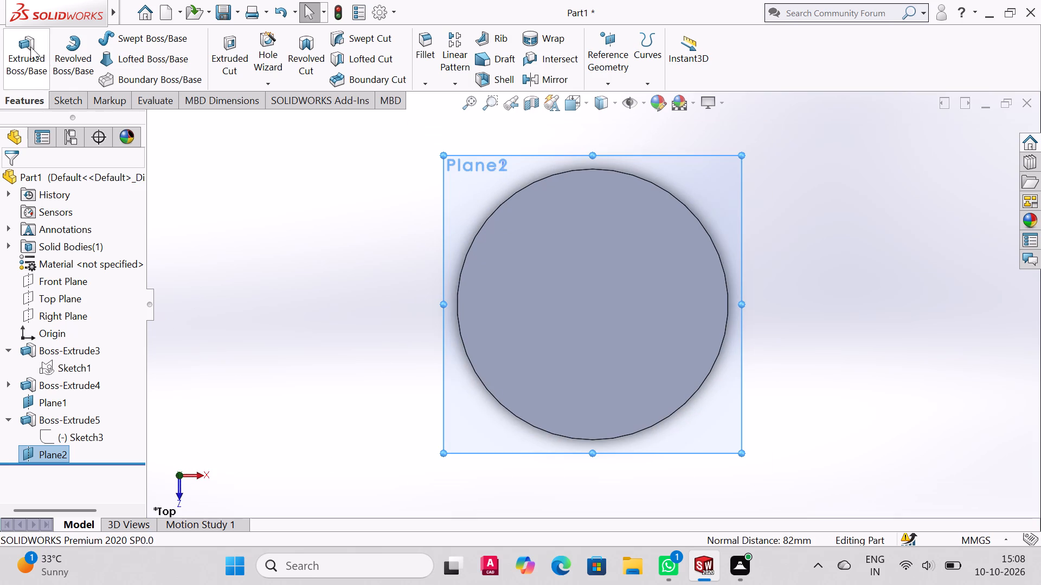
click(67, 94)
click(96, 38)
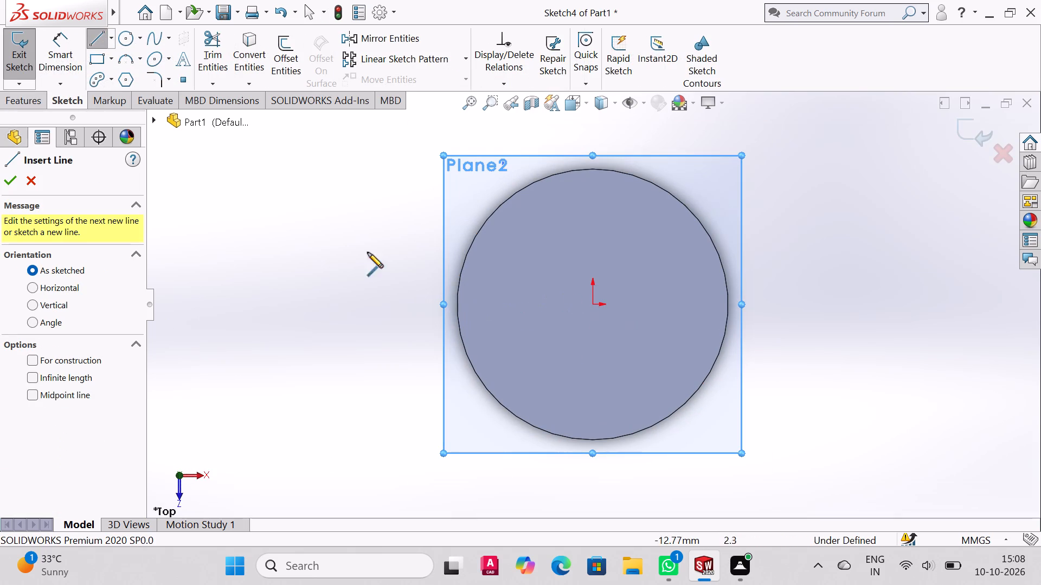
click(111, 41)
click(110, 83)
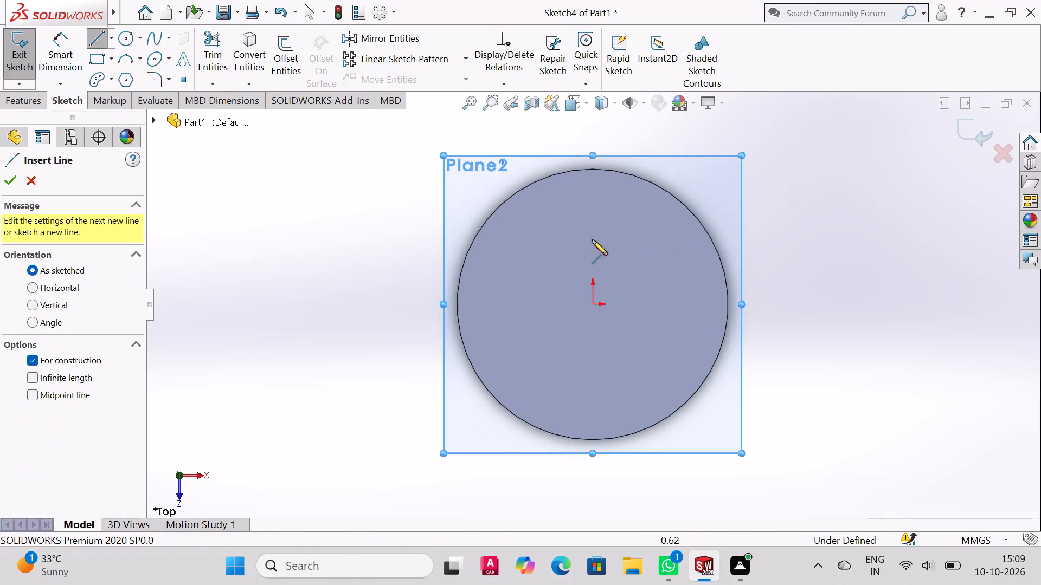
click(593, 303)
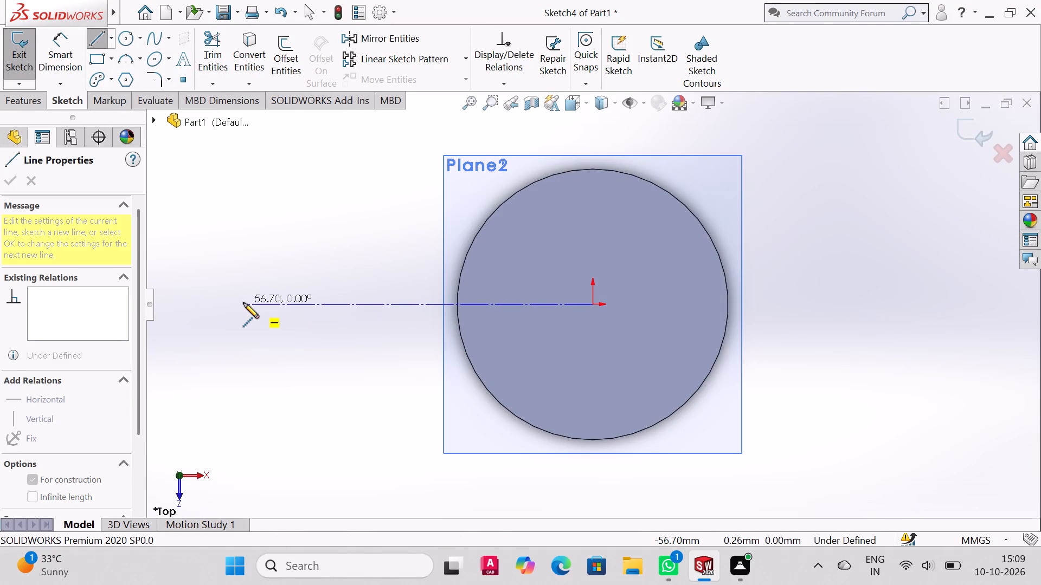
click(243, 303)
right_click(243, 303)
click(321, 307)
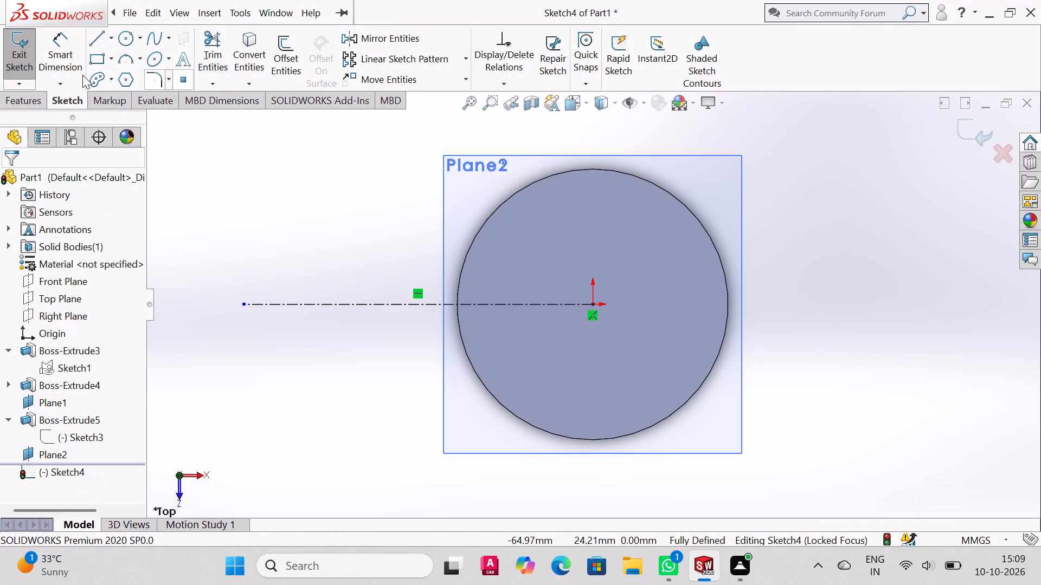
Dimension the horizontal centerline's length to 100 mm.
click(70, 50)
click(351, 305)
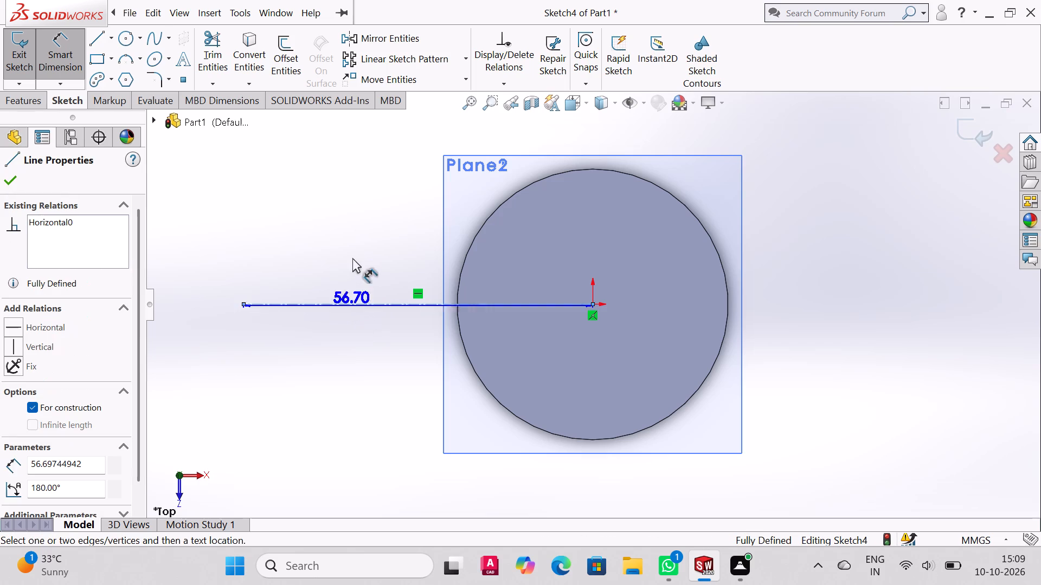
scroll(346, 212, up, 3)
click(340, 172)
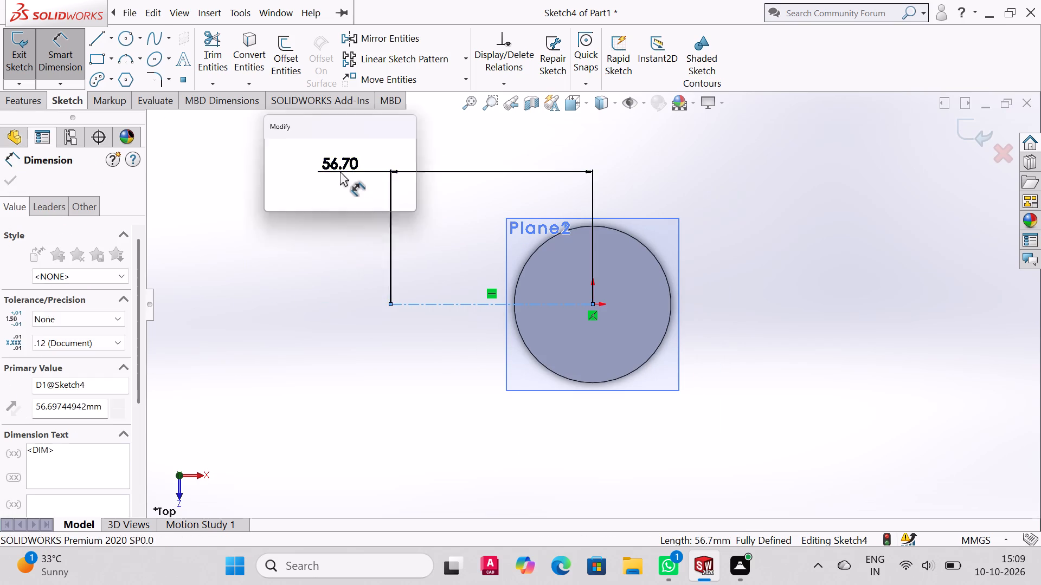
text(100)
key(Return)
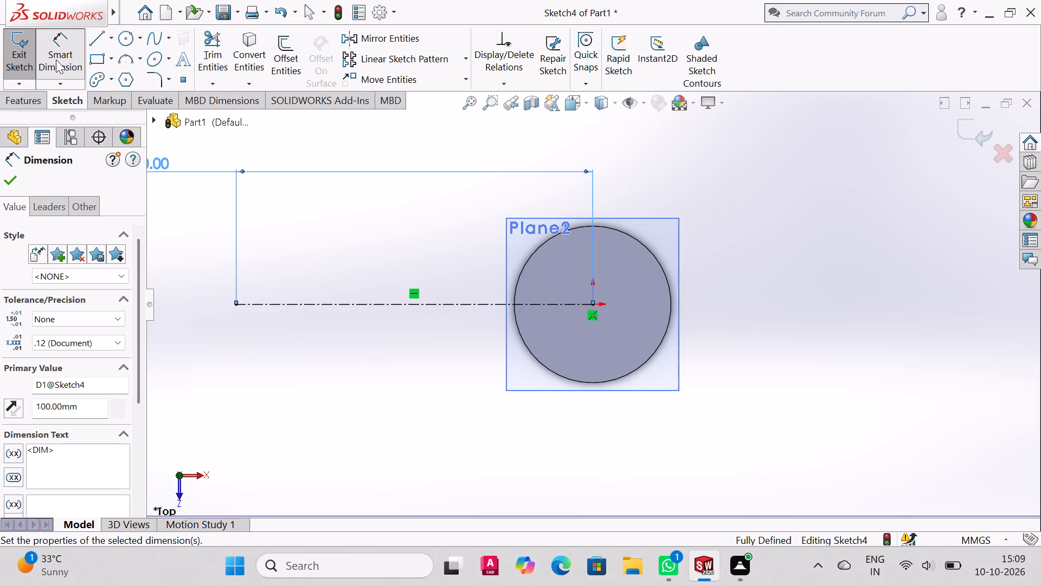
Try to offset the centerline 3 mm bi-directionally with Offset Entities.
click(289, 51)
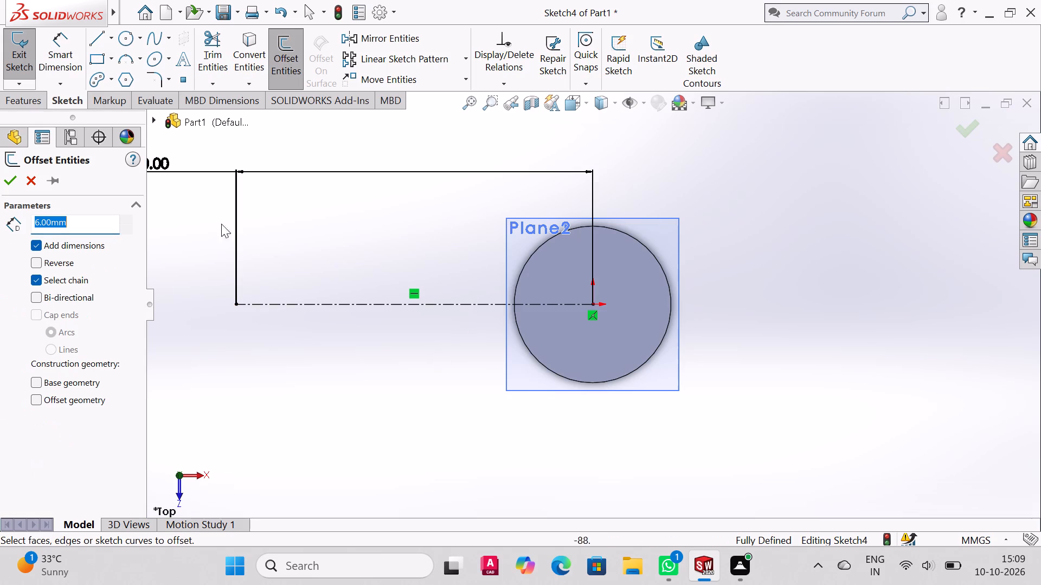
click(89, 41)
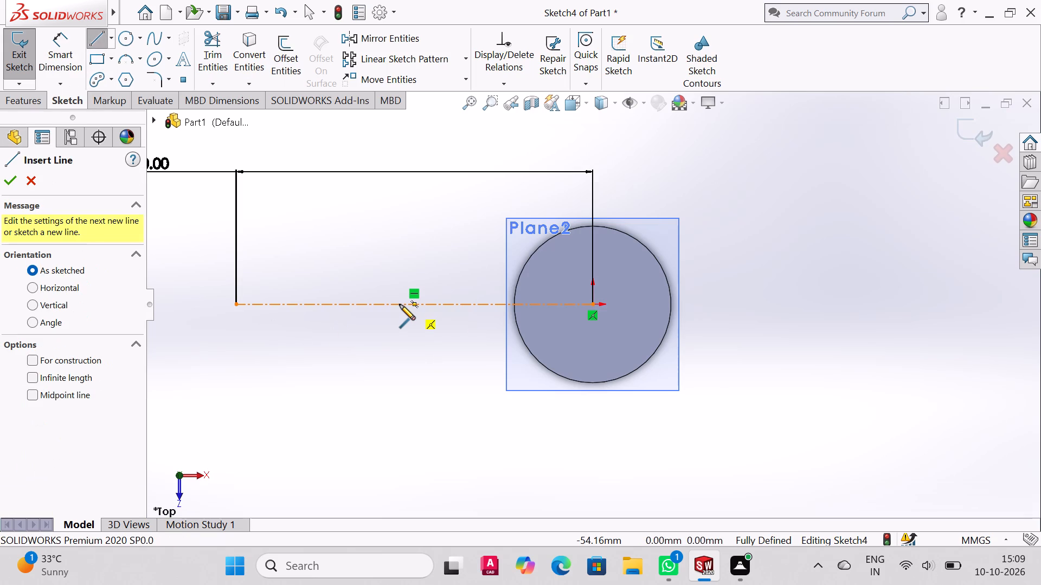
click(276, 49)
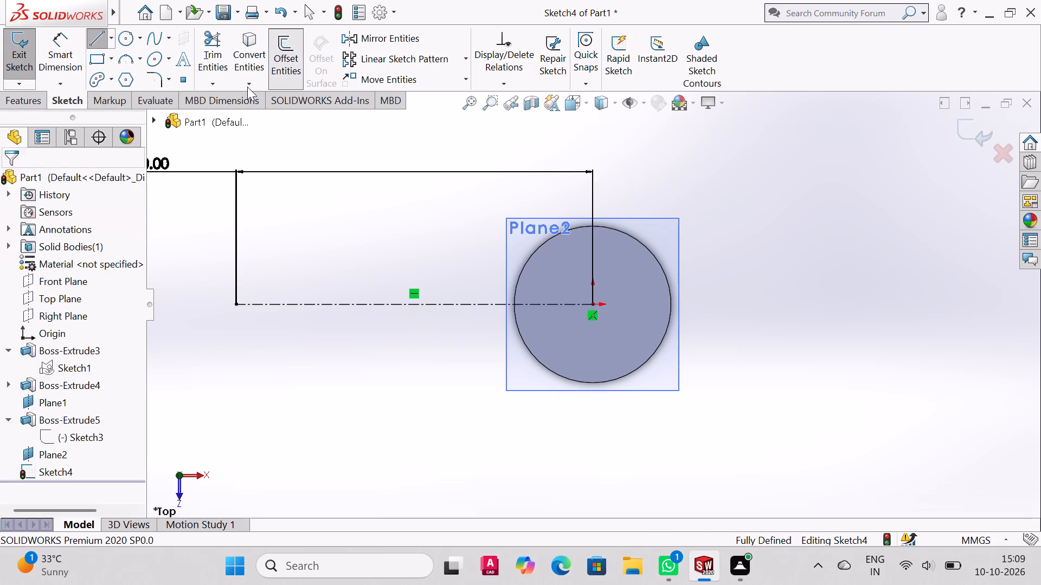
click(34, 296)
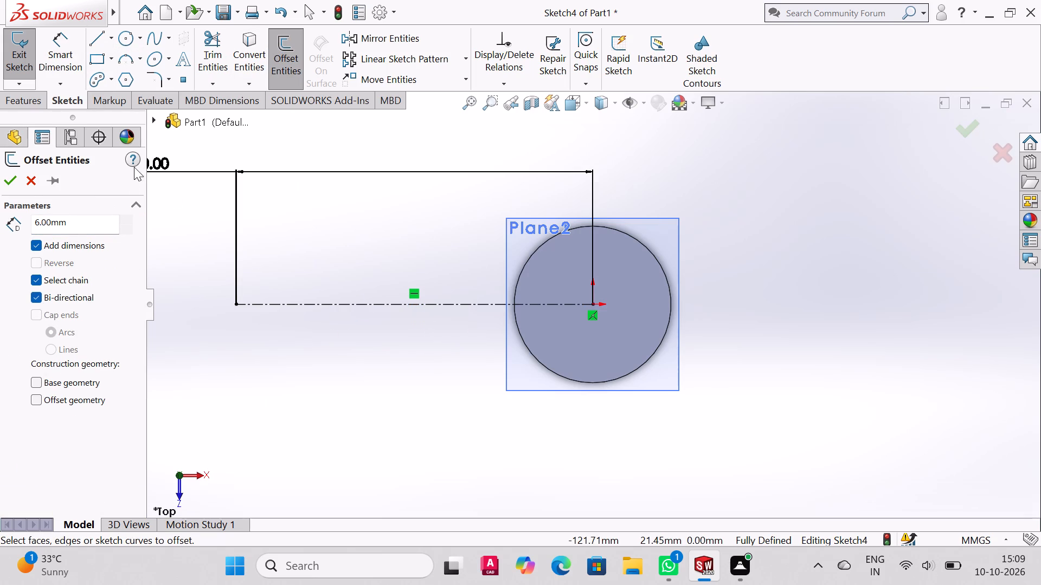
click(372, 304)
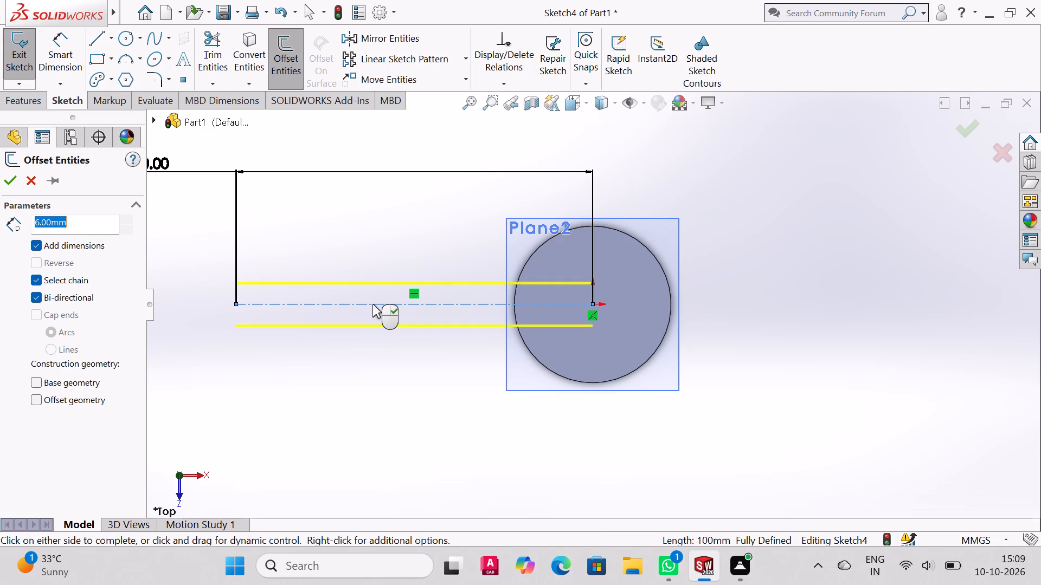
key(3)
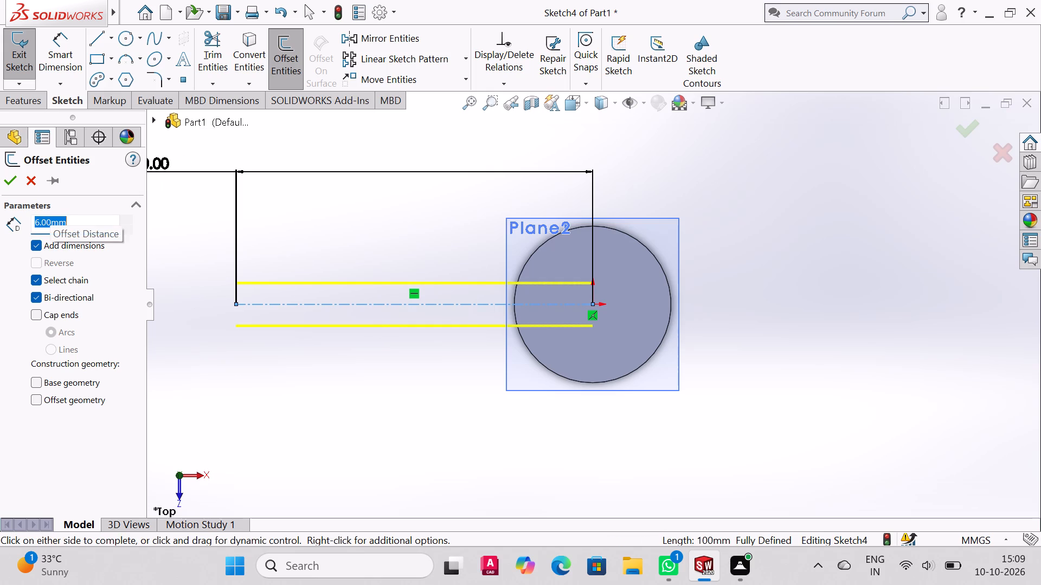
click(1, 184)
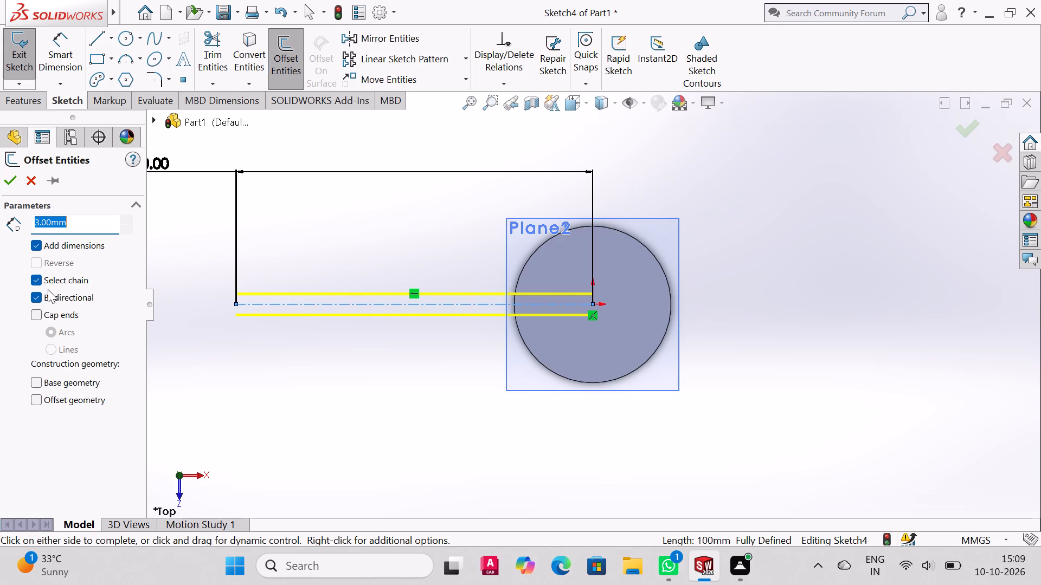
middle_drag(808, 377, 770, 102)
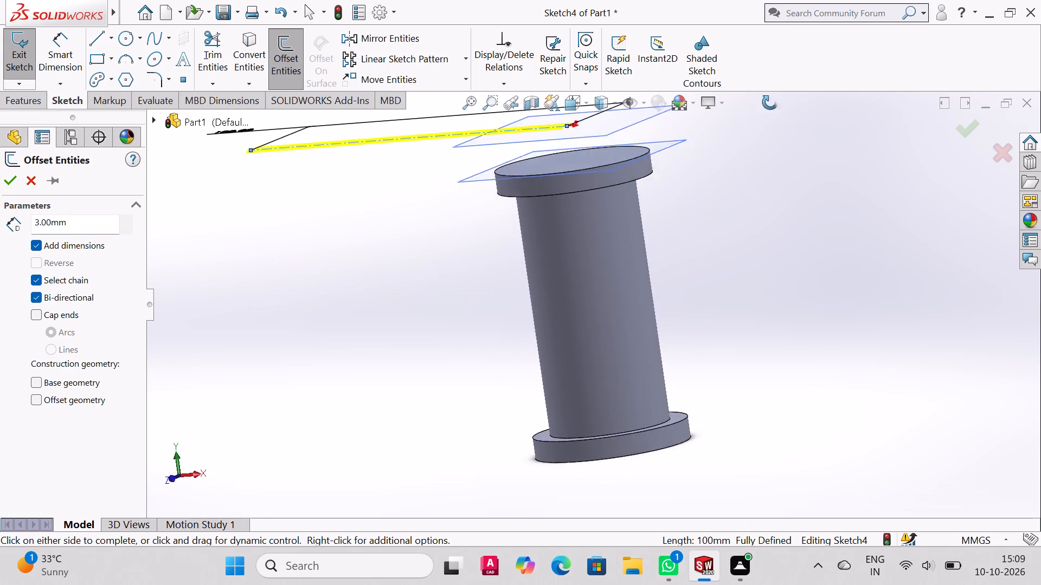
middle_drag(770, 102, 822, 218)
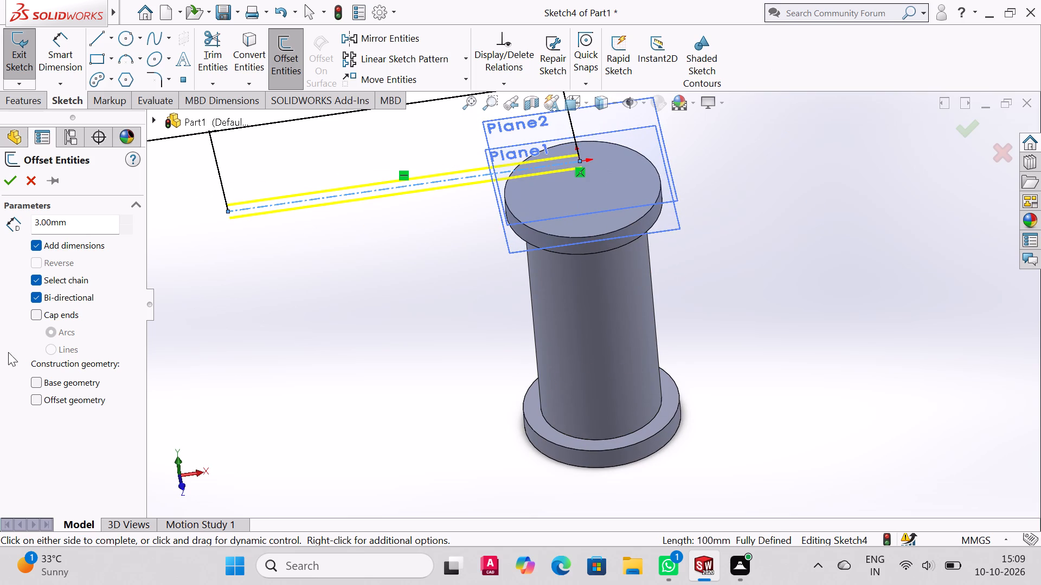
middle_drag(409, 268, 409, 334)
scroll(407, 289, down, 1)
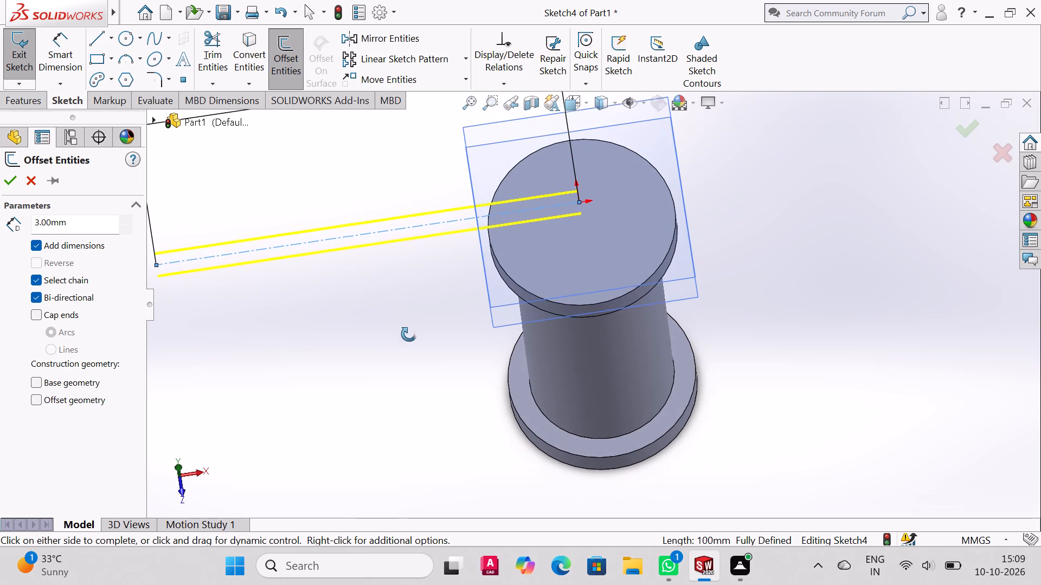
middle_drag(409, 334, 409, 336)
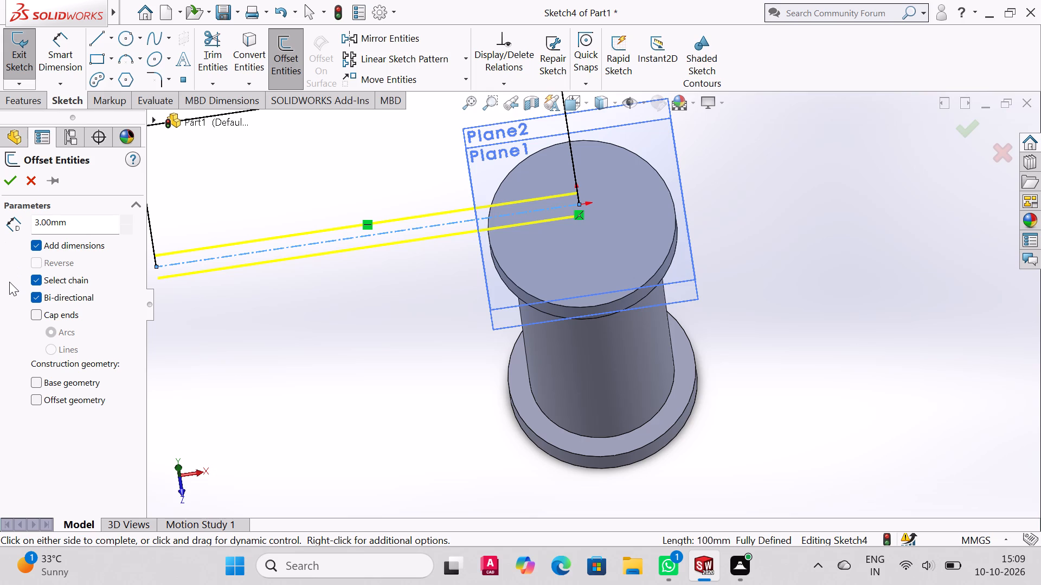
Undo back through the centerline's offset and dimension, its sketch, and the reference plane above the upper face.
key(ctrl+z)
key(ctrl+z)
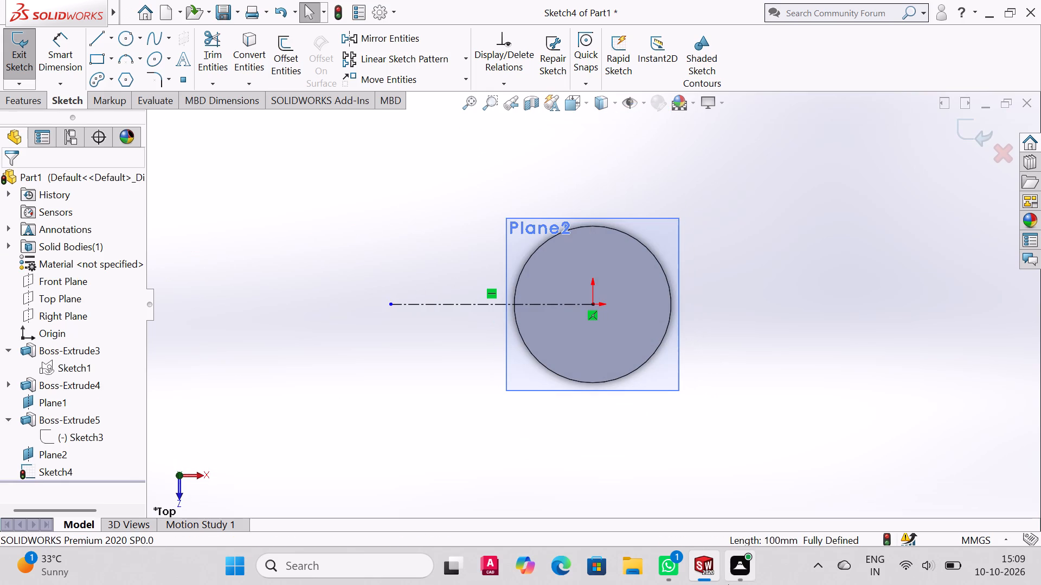
key(ctrl+z)
key(ctrl+z)
key(ctrl+z)
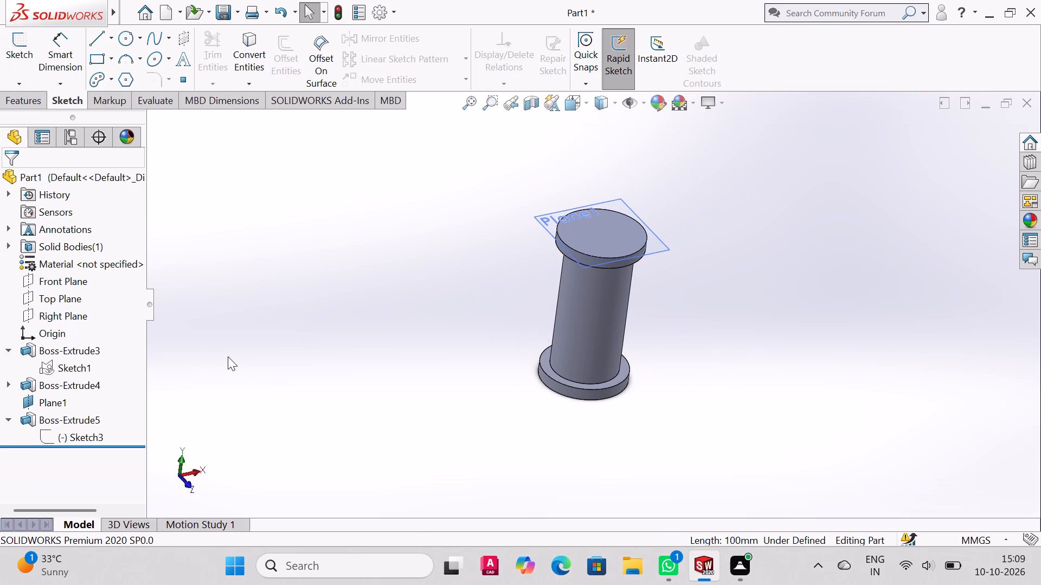
Start a sketch on Plane1 and draw a horizontal centerline about 50 mm long from the origin toward negative X.
click(428, 285)
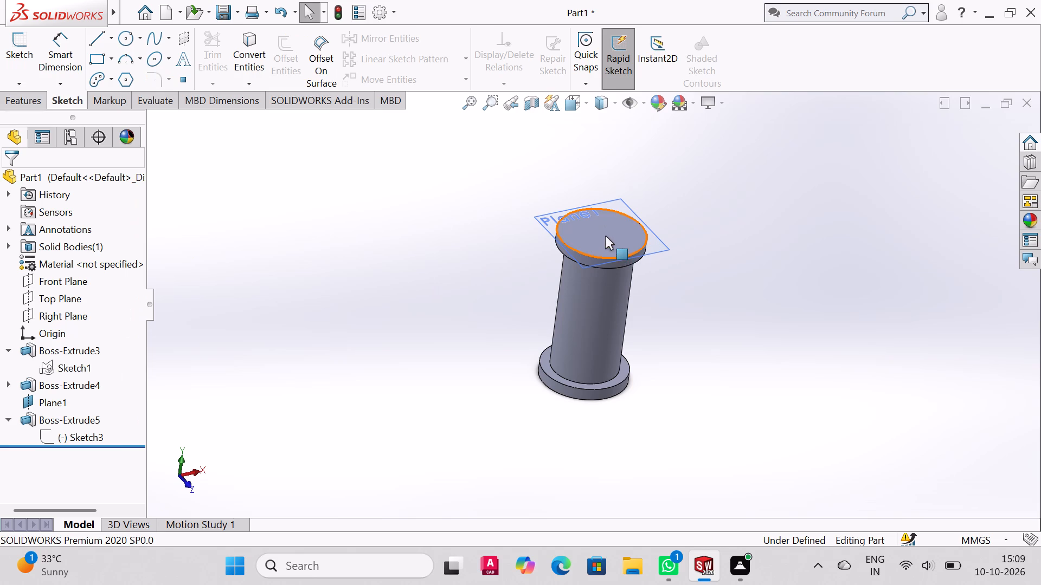
click(654, 250)
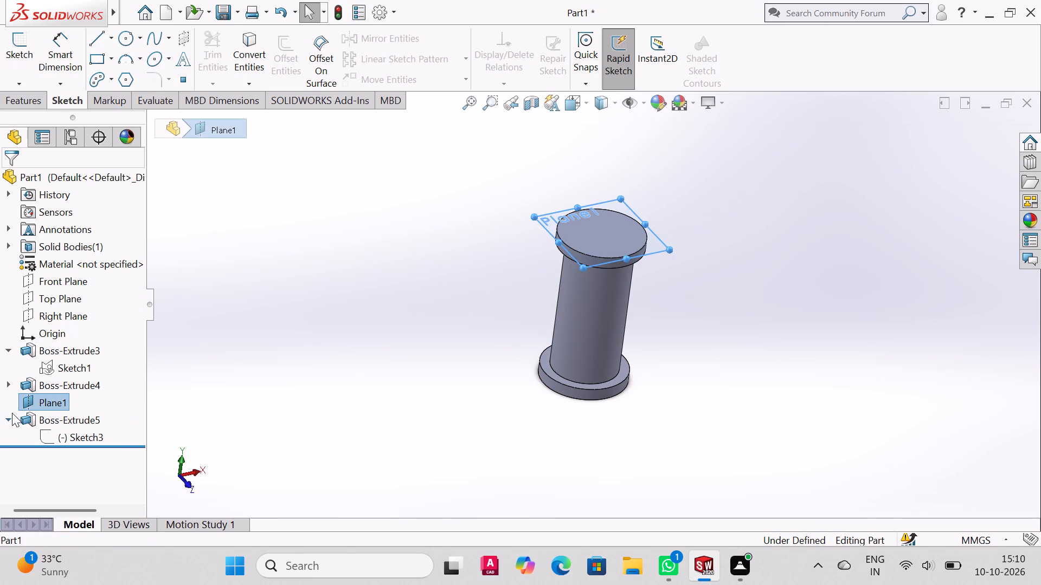
click(29, 40)
click(98, 37)
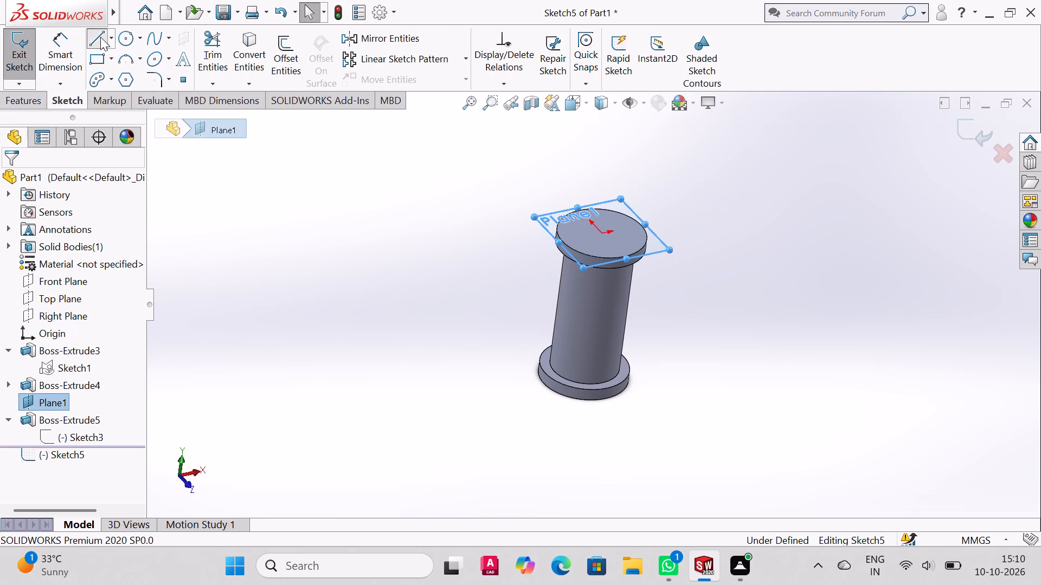
key(ctrl+5)
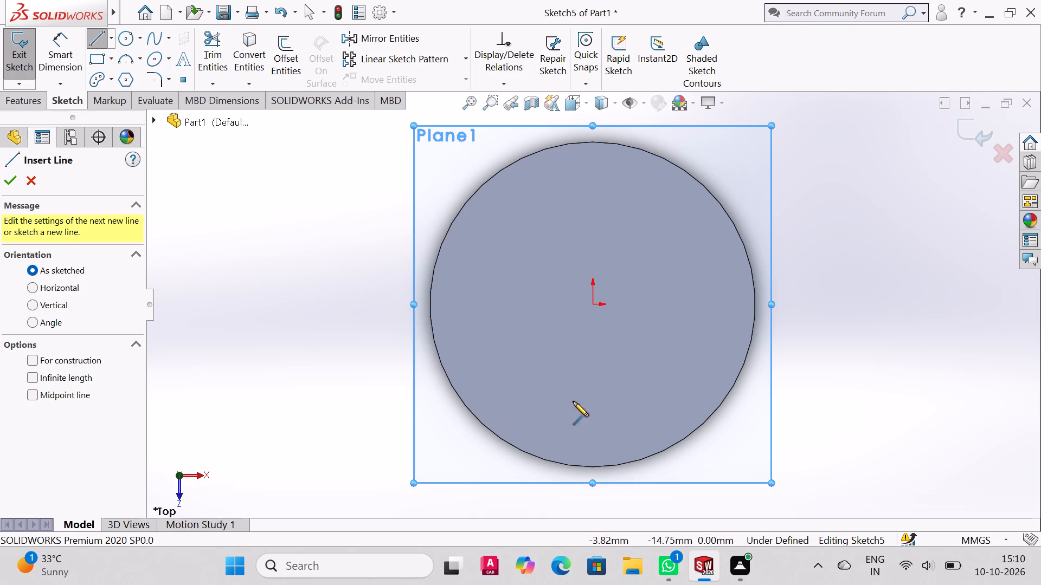
click(111, 44)
click(109, 71)
click(595, 304)
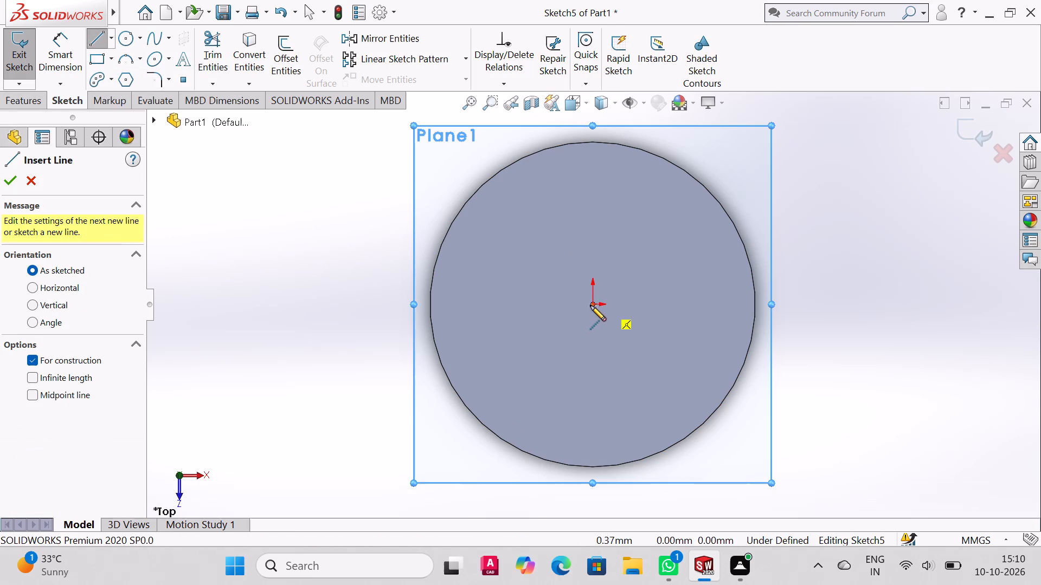
click(224, 302)
right_click(224, 302)
click(329, 313)
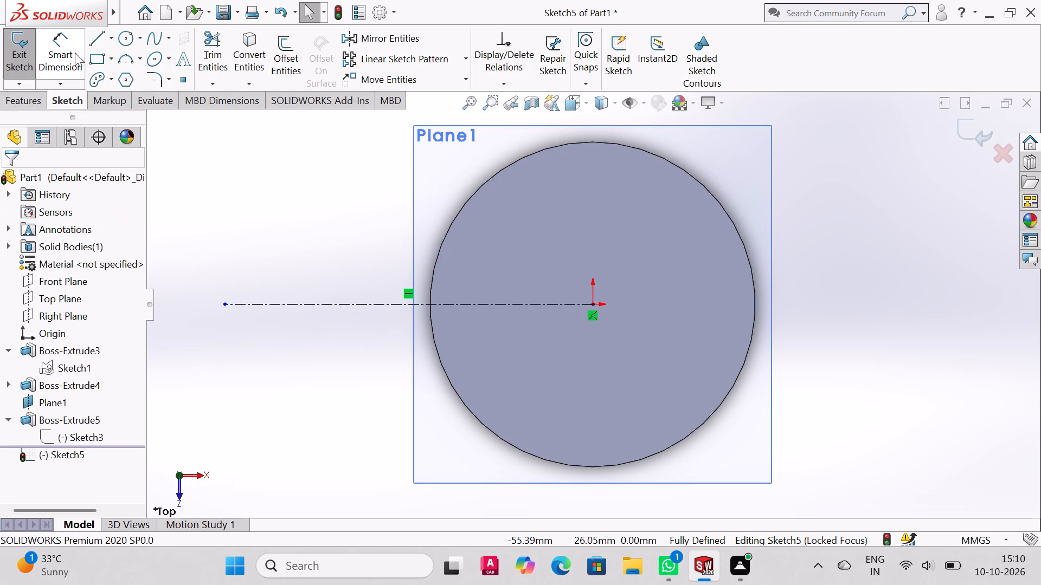
Dimension the new centerline's length to 100 mm.
click(54, 57)
click(352, 304)
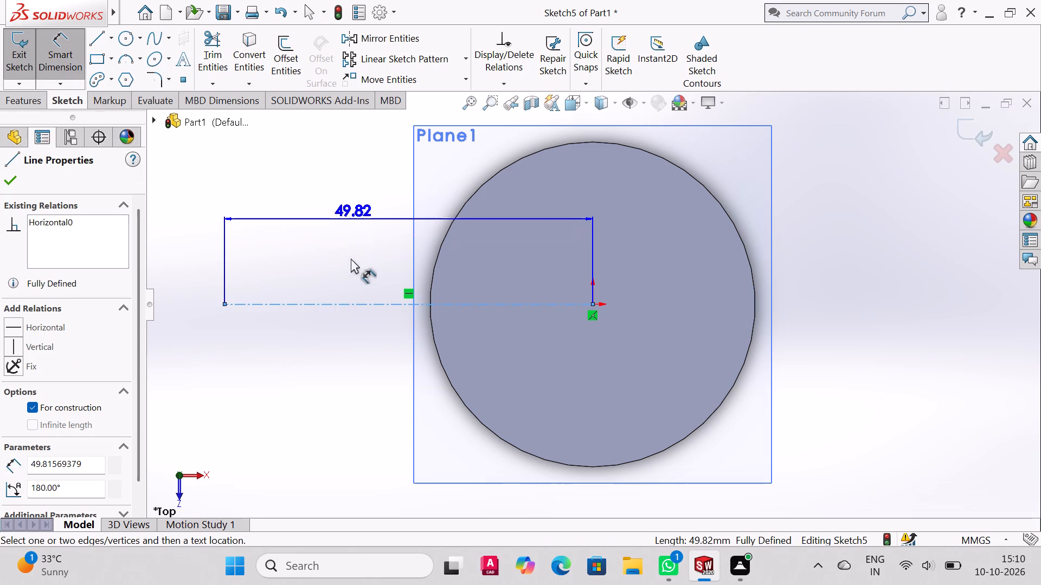
scroll(361, 274, up, 4)
click(495, 162)
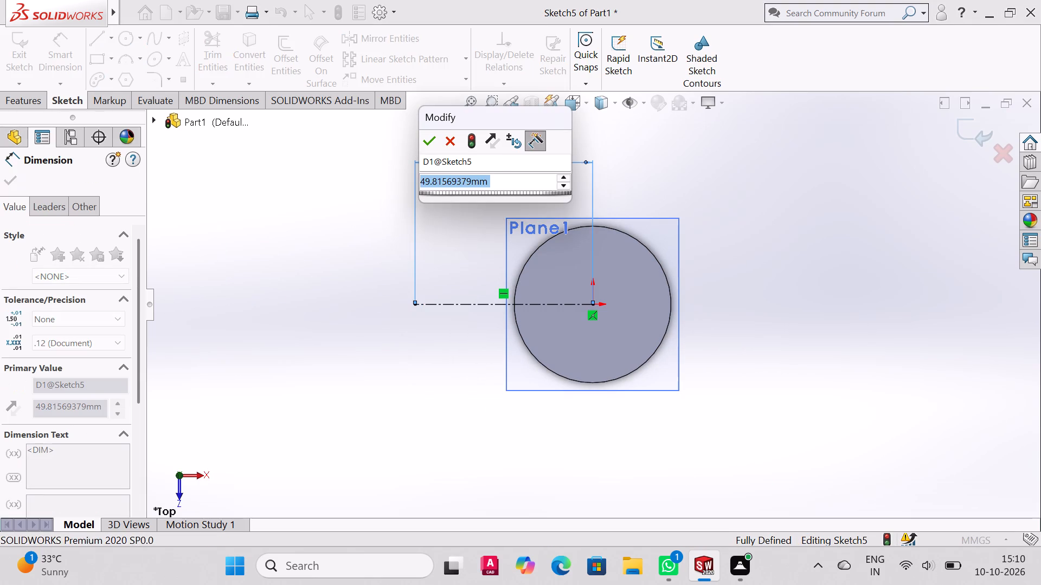
text(100)
key(Return)
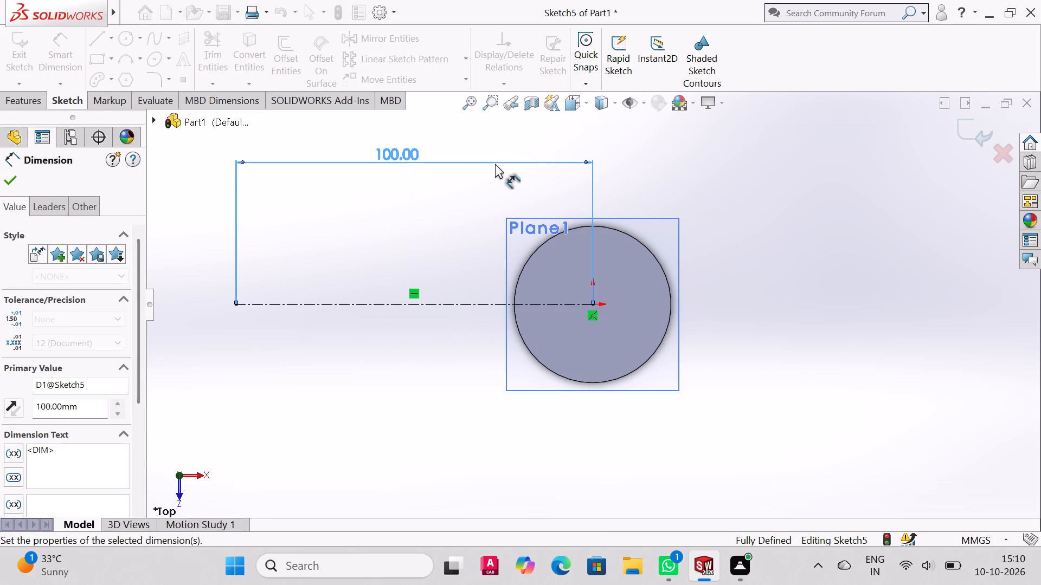
click(15, 172)
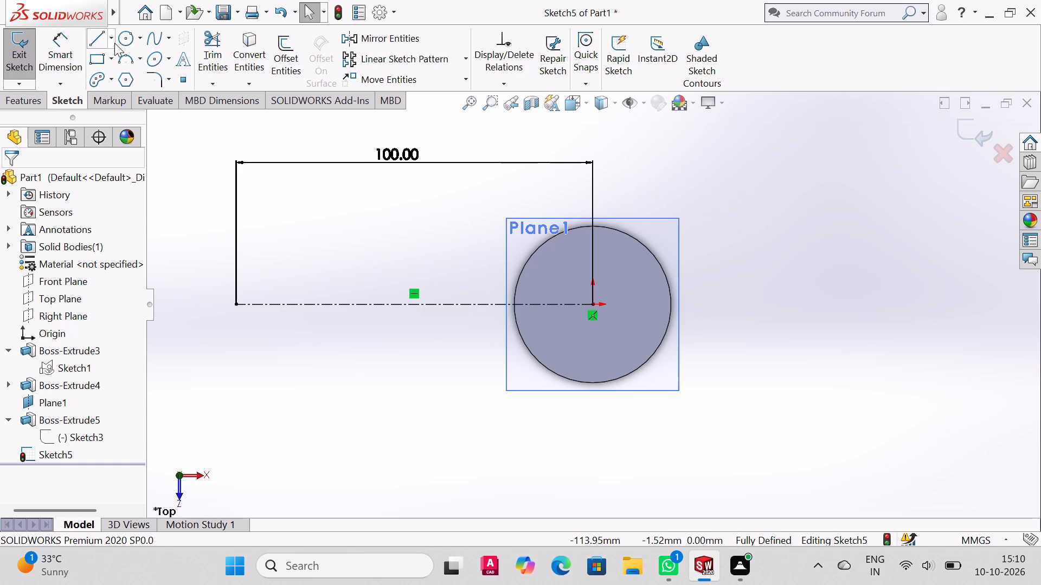
Offset the centerline 3 mm bi-directionally to create parallel lines on both sides.
click(96, 43)
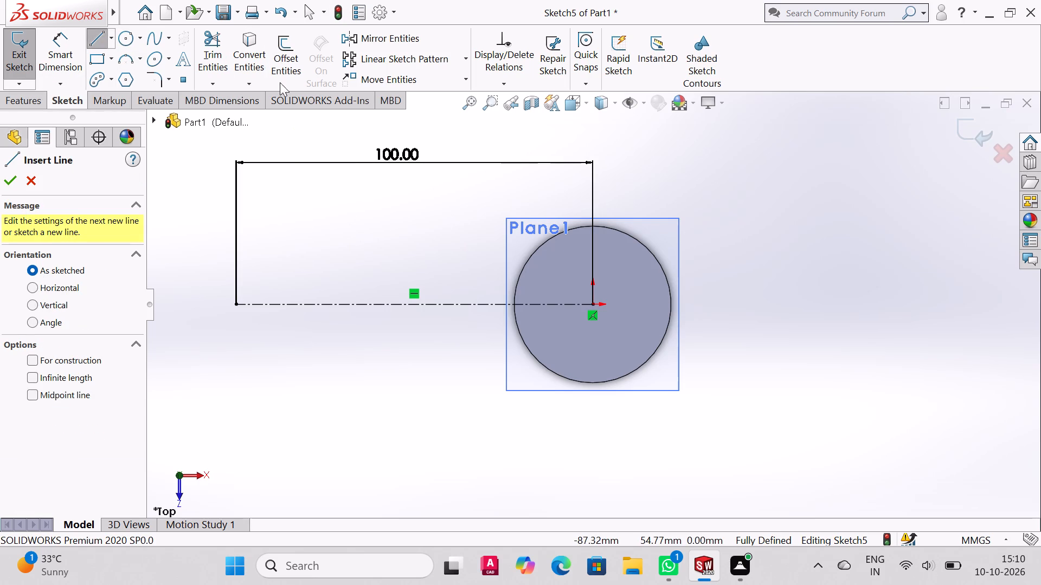
click(287, 48)
click(368, 303)
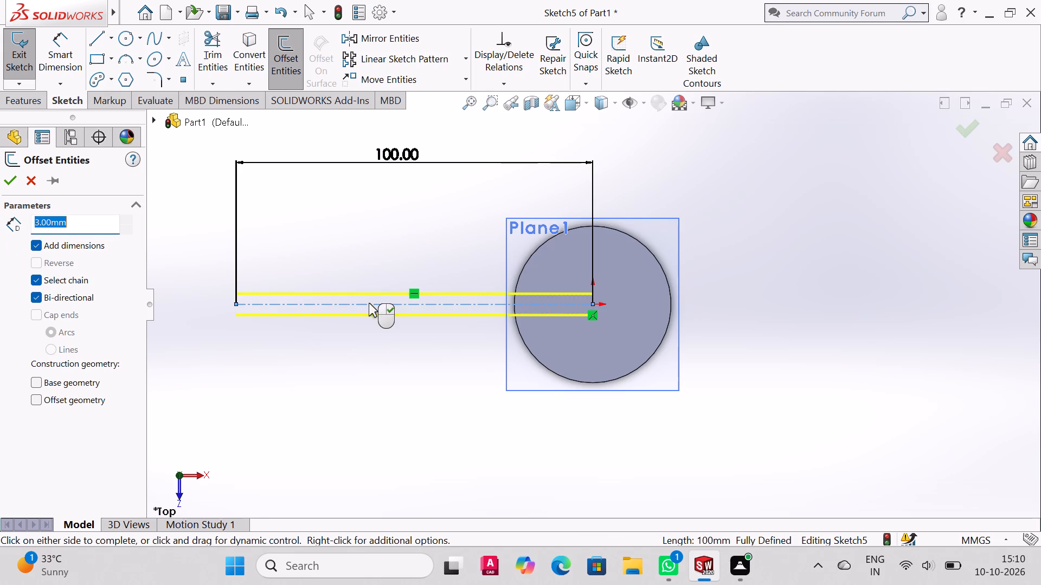
click(2, 183)
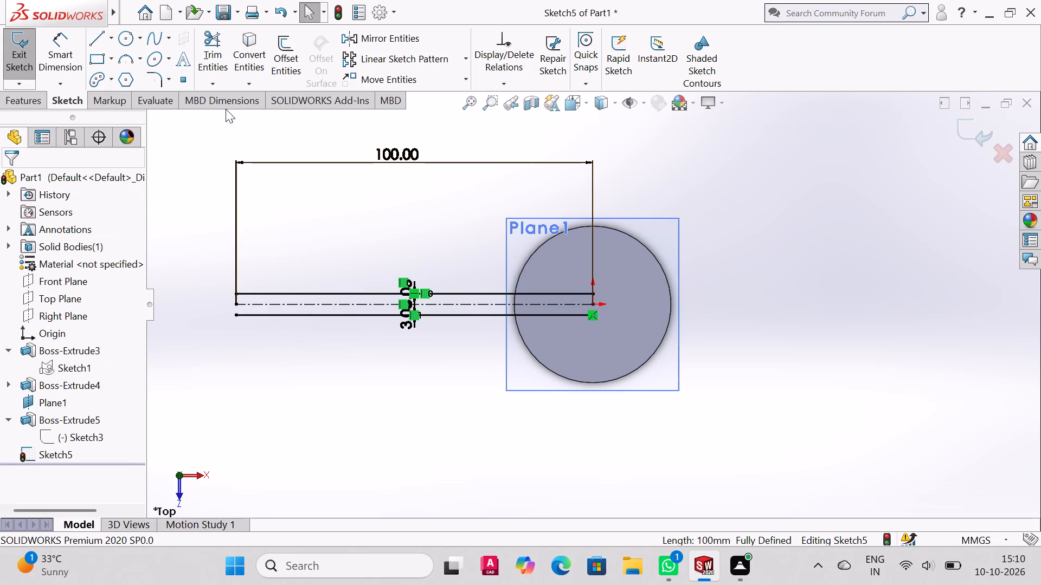
Draw a vertical line about 38 mm long upward from the centerline's outer end.
click(97, 37)
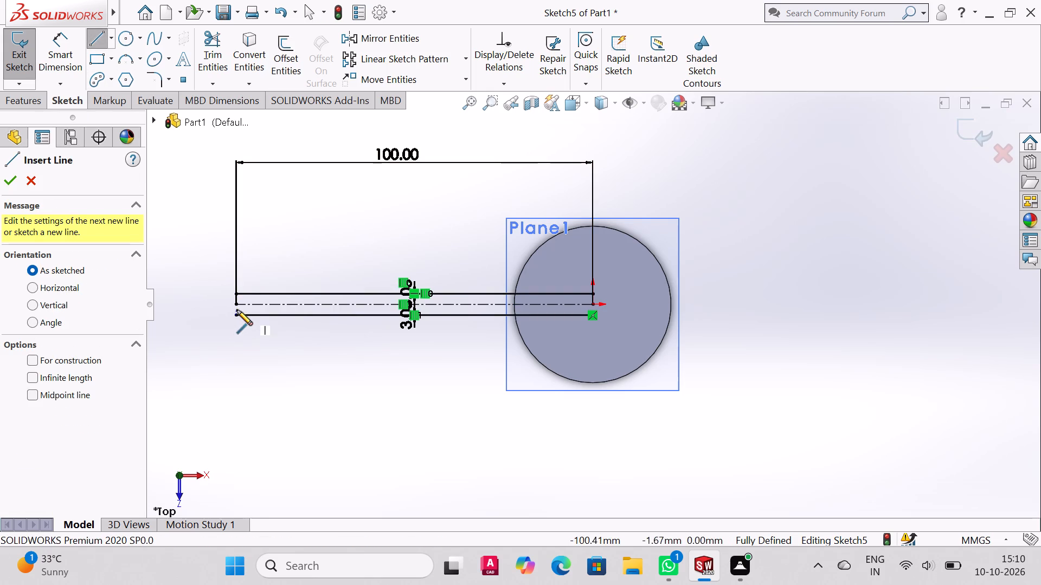
click(237, 303)
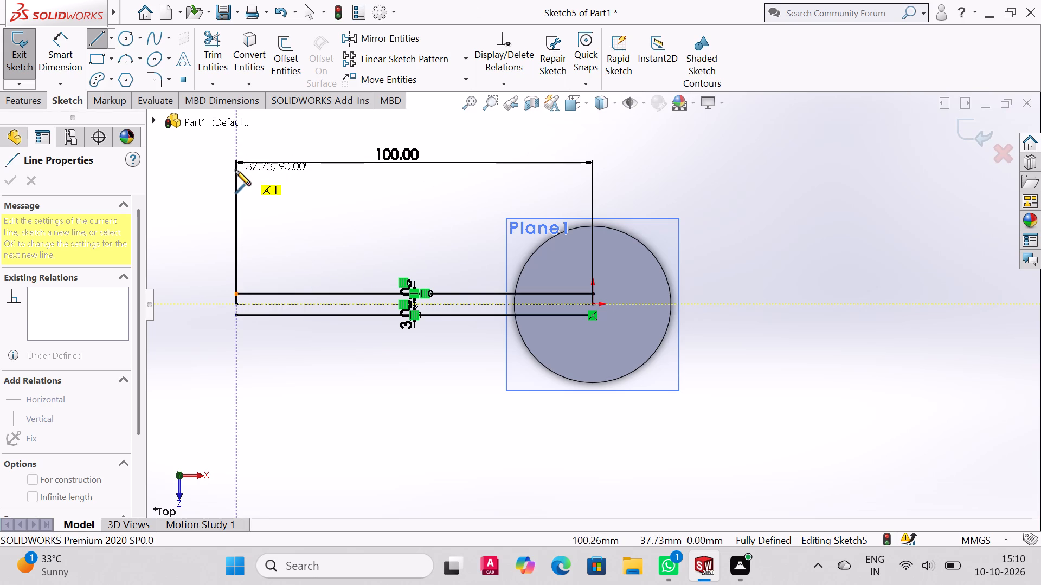
click(235, 169)
right_click(235, 169)
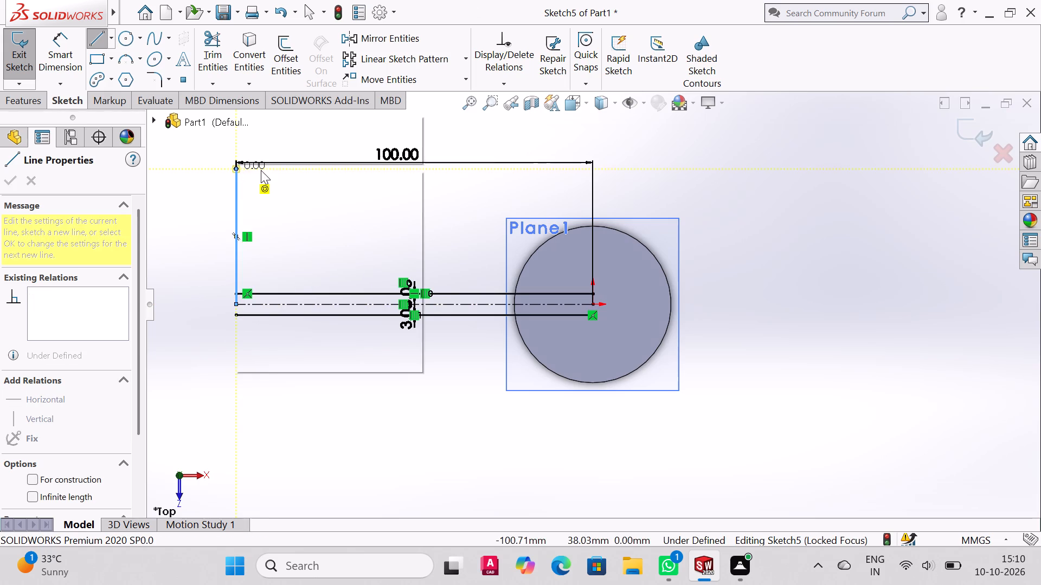
click(269, 174)
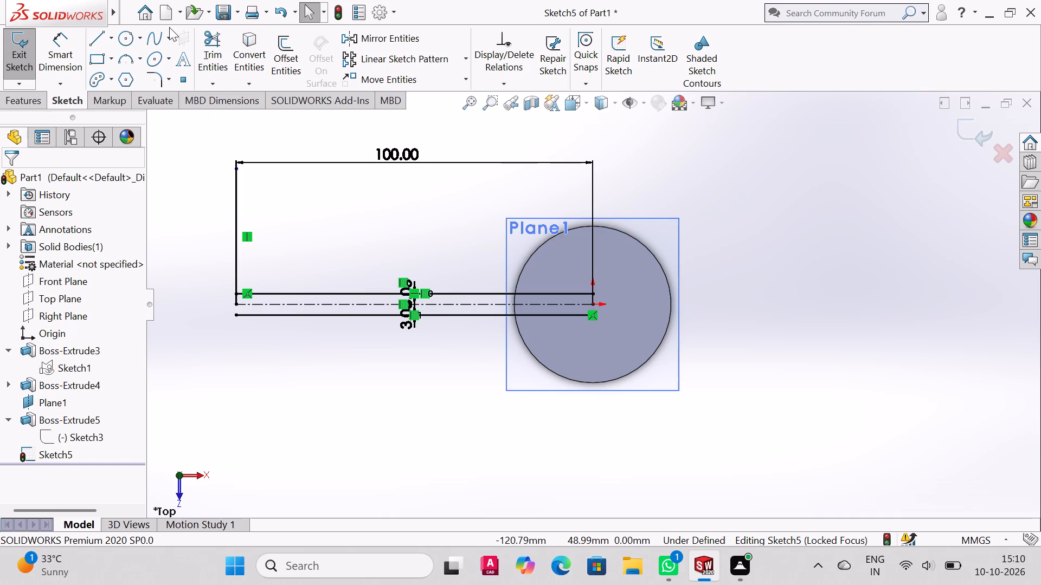
Mirror the vertical line at the arm's wall end about the horizontal centerline.
click(370, 34)
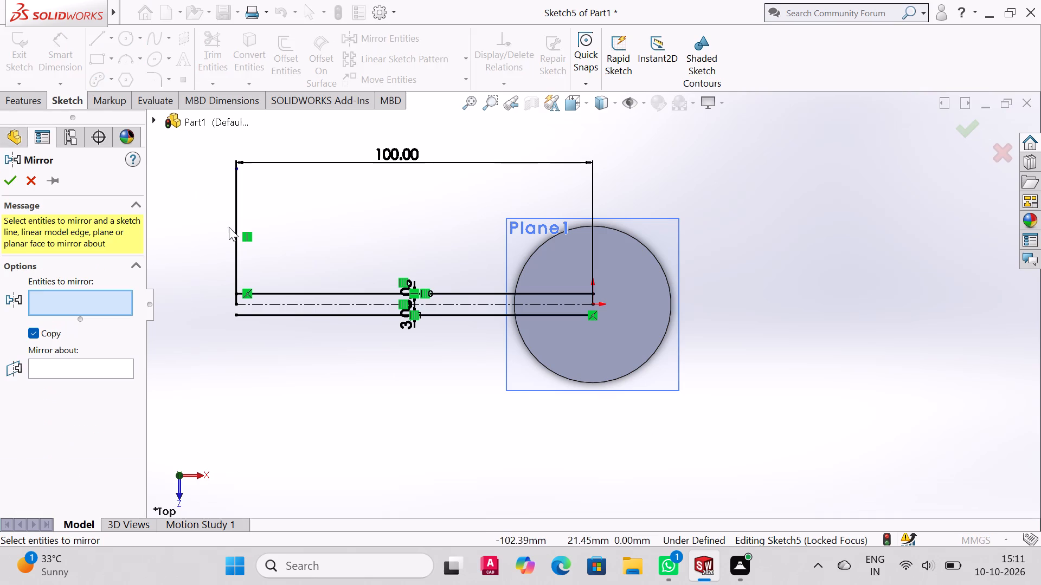
click(236, 224)
click(70, 364)
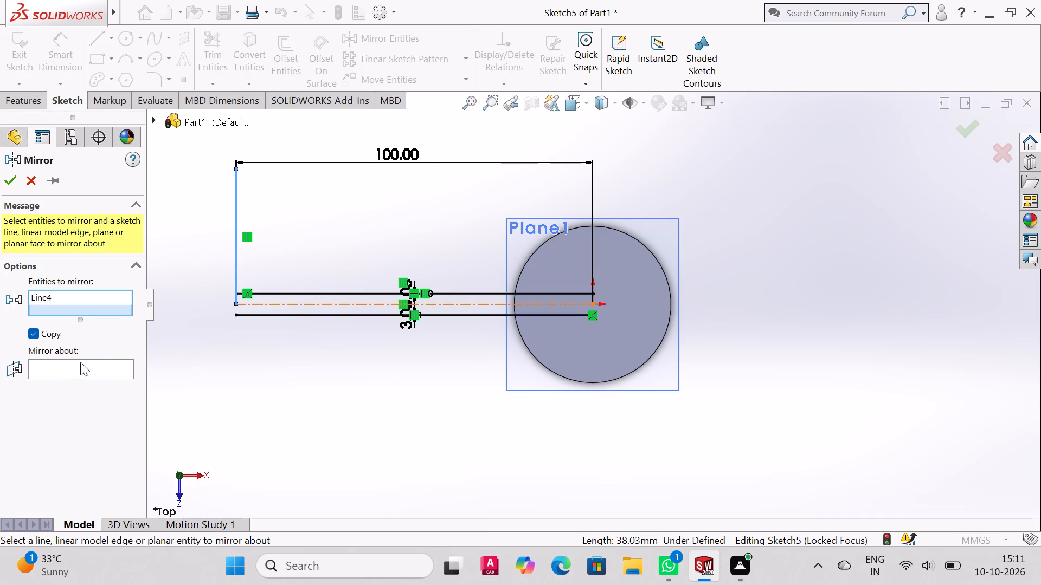
click(303, 303)
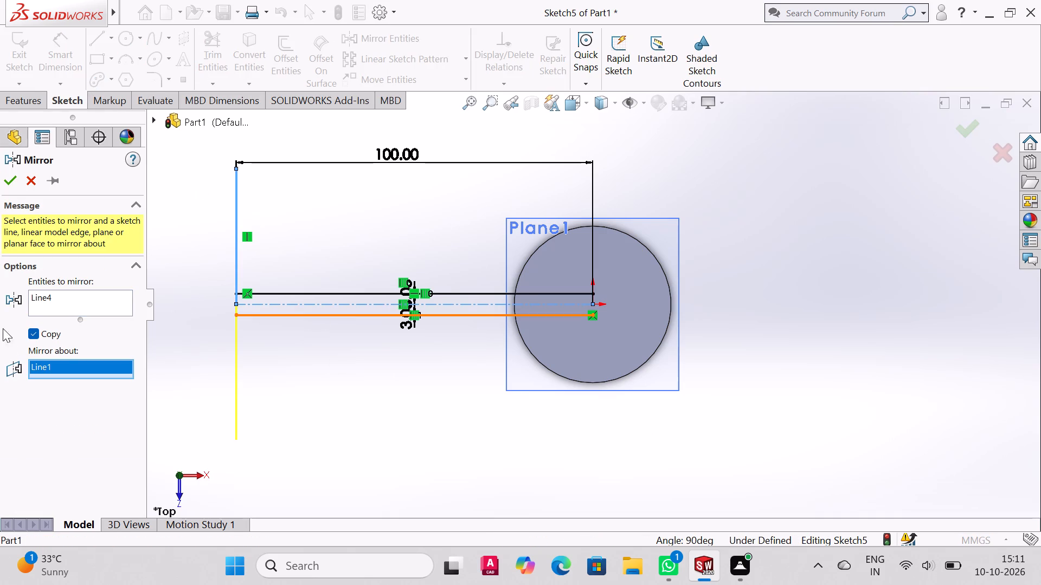
click(7, 188)
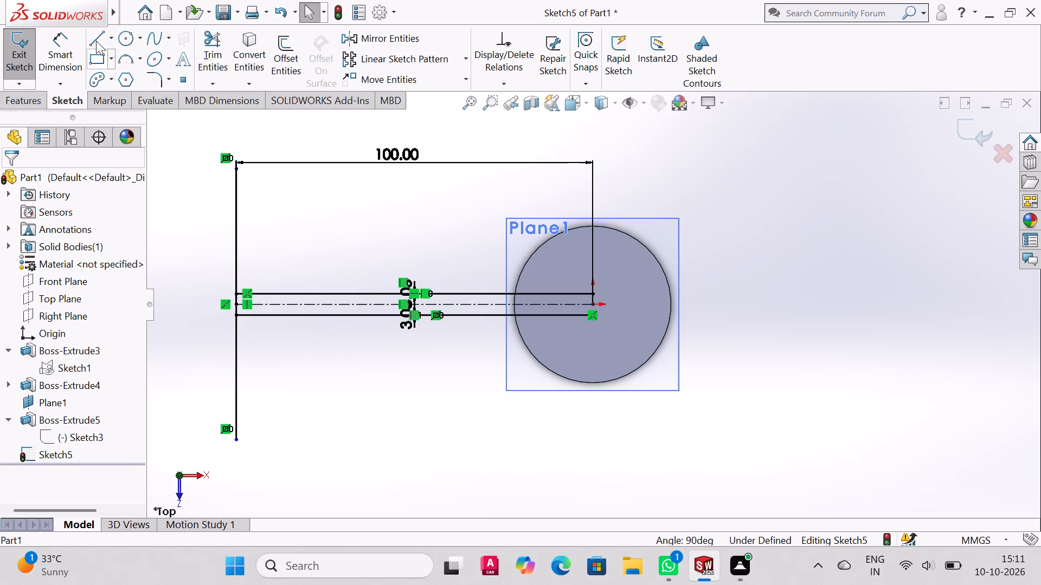
Dimension the full vertical wall-end line's length to 76 mm.
click(54, 49)
click(234, 232)
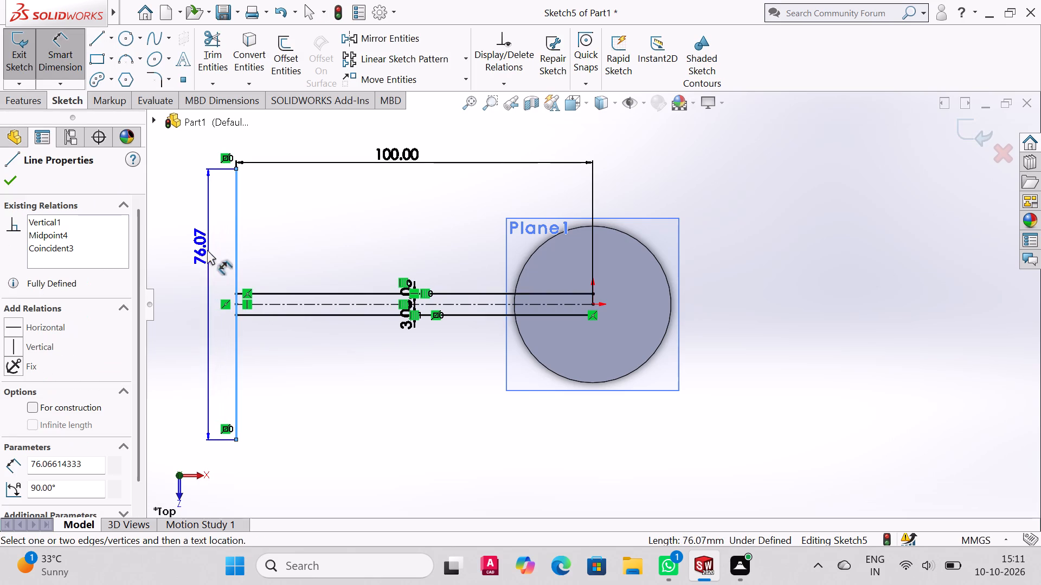
click(191, 297)
text(76)
key(Return)
scroll(121, 297, up, 4)
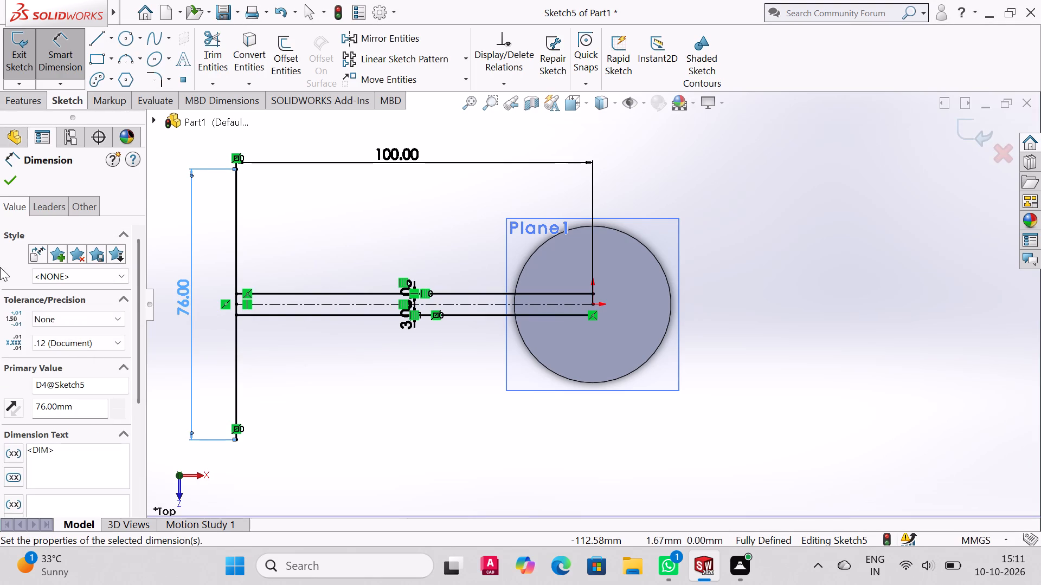
click(5, 185)
Offset the 76 mm vertical line 6 mm toward the cylinder, in one direction only.
click(284, 55)
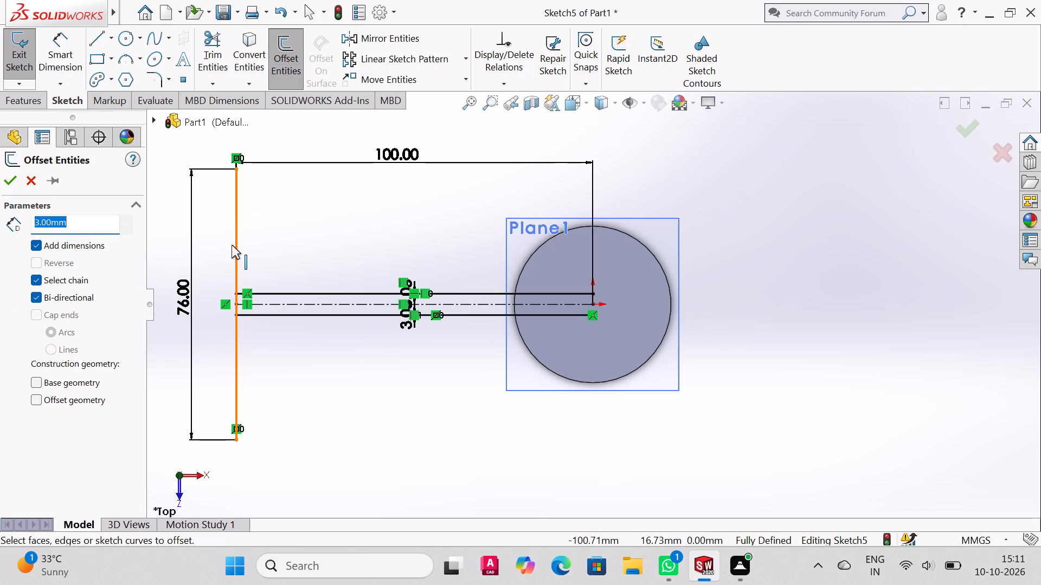
key(6)
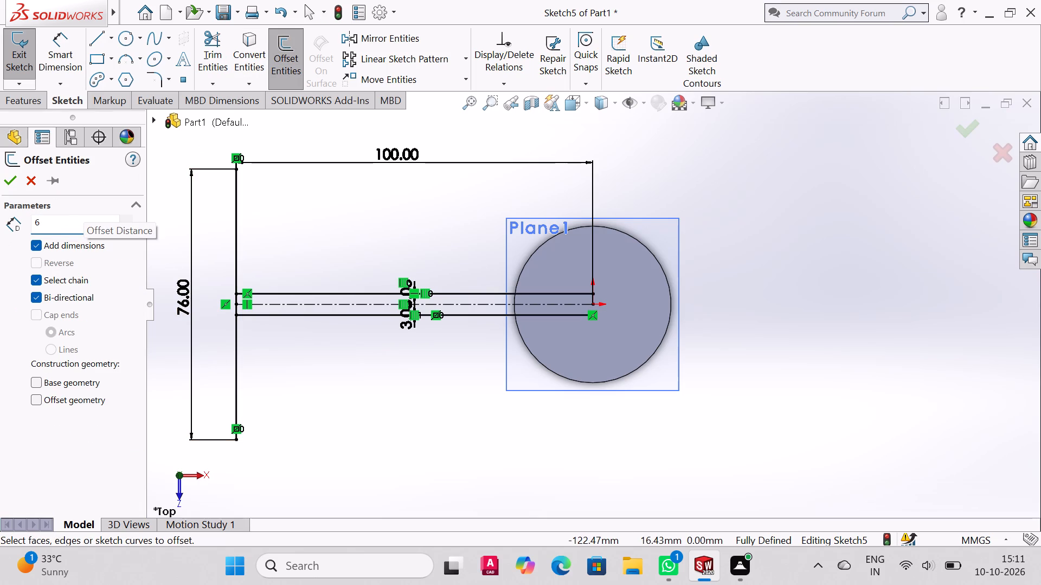
key(Return)
scroll(76, 222, up, 2)
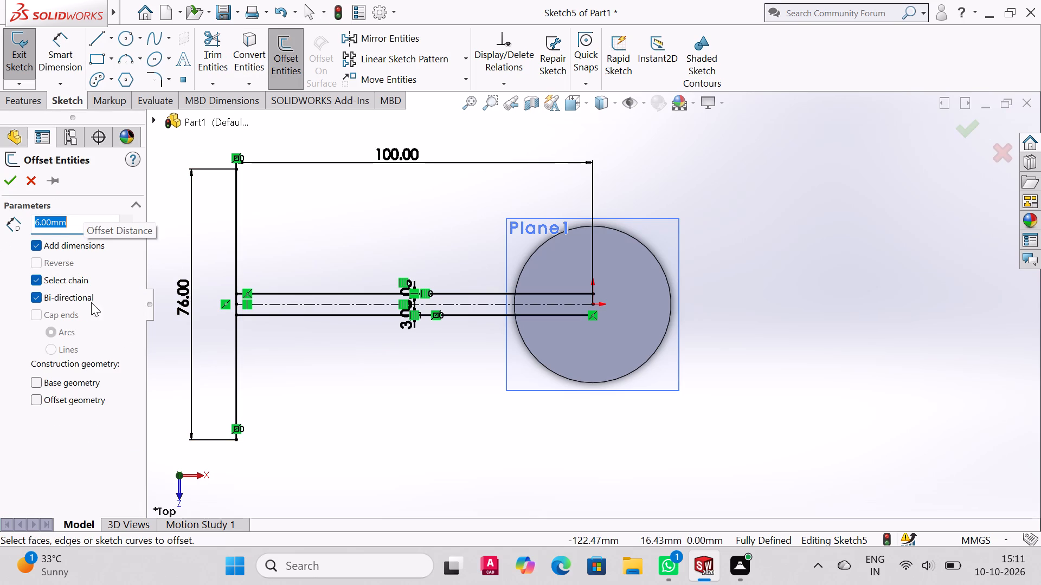
click(36, 292)
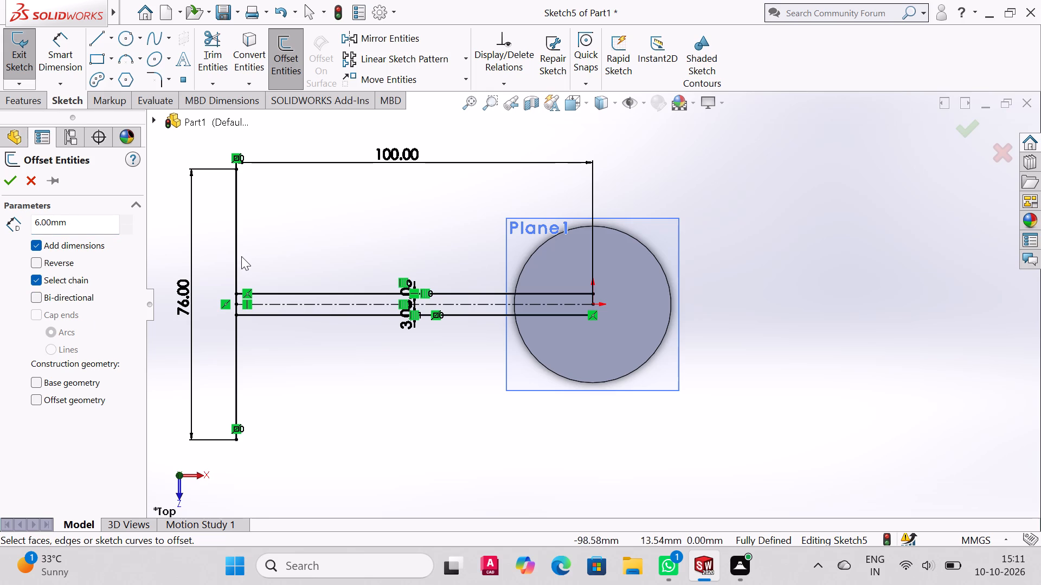
click(236, 256)
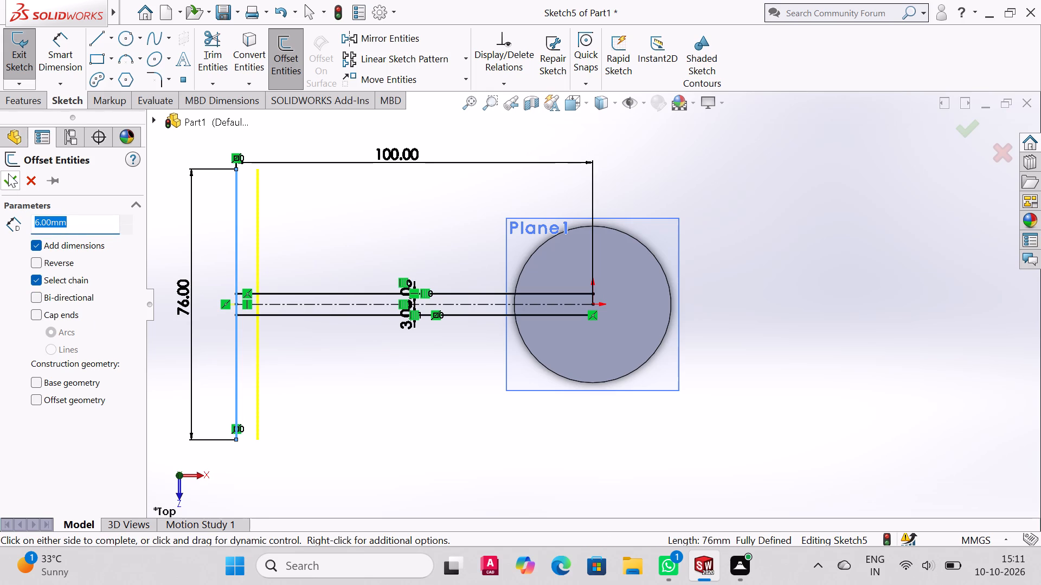
click(8, 173)
Close the wall plate outline with short horizontal lines joining the two vertical lines at both ends.
click(91, 38)
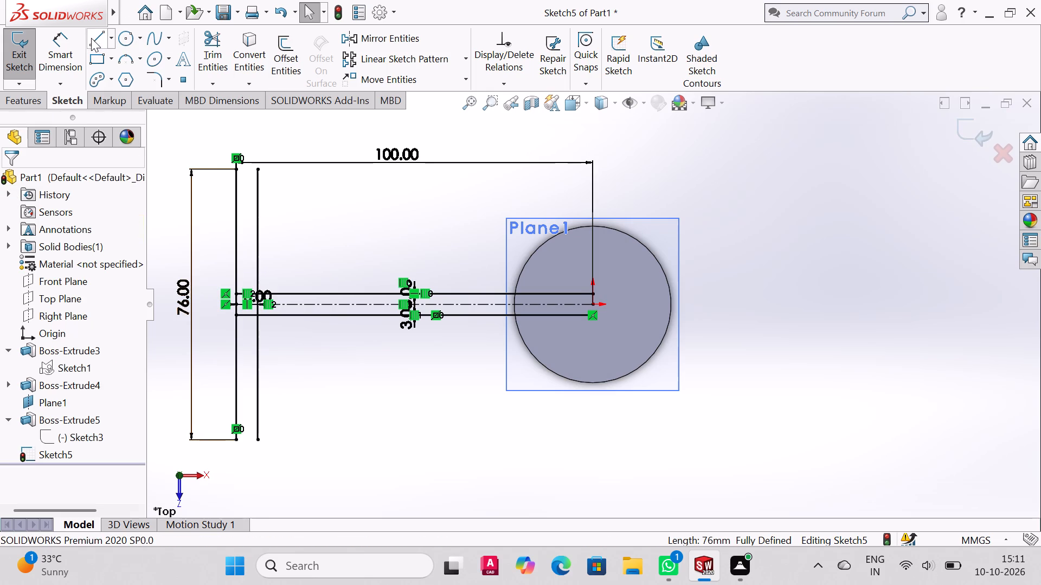
click(236, 168)
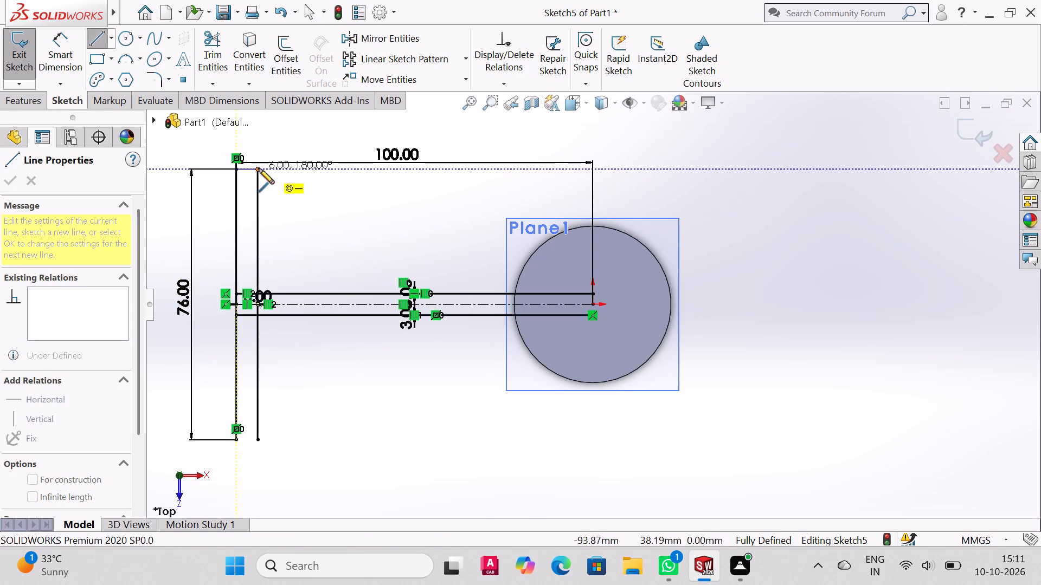
click(259, 168)
right_click(257, 170)
click(299, 186)
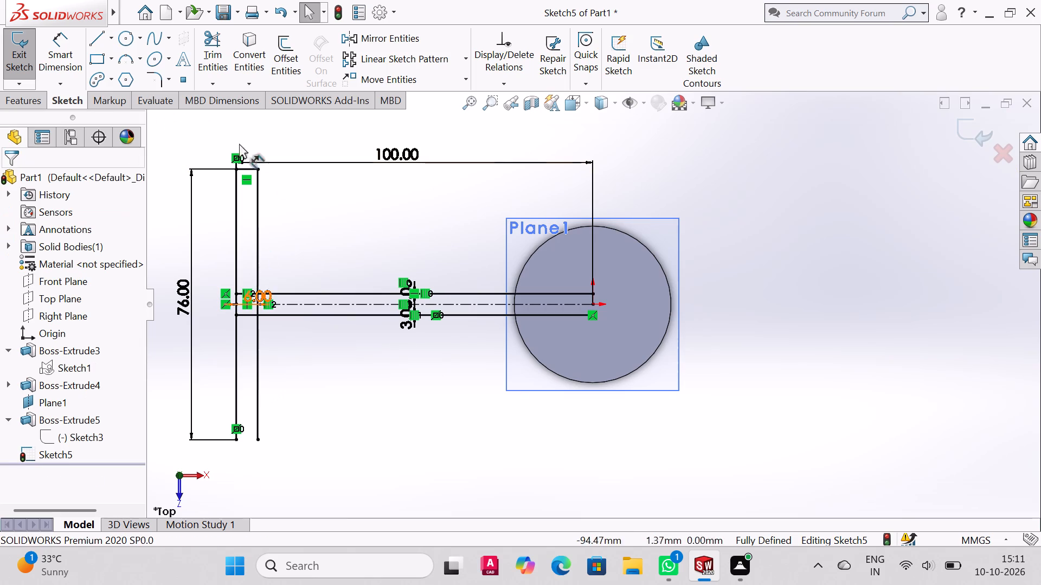
click(97, 42)
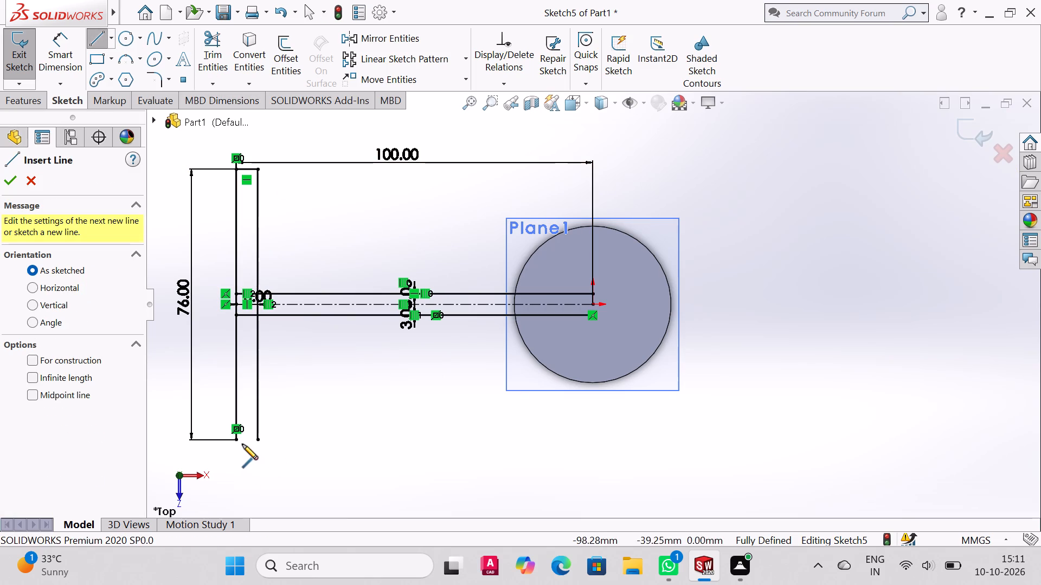
click(237, 440)
click(260, 440)
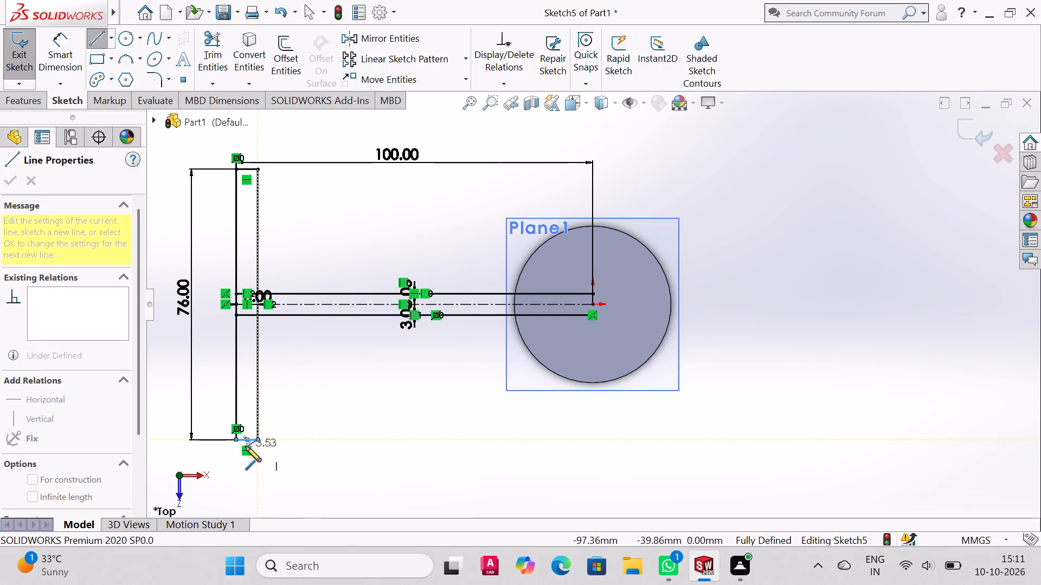
right_click(246, 446)
click(313, 389)
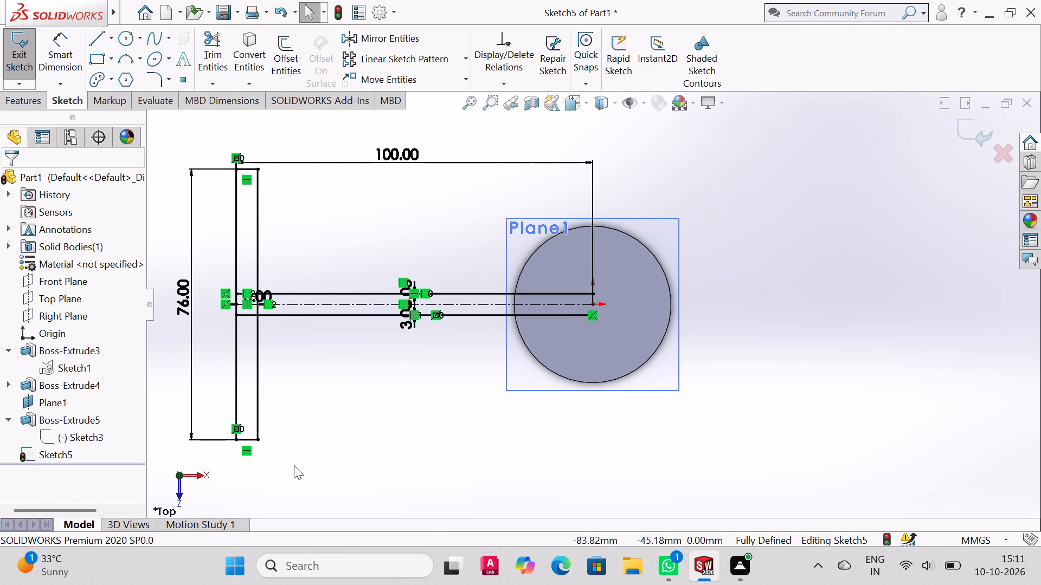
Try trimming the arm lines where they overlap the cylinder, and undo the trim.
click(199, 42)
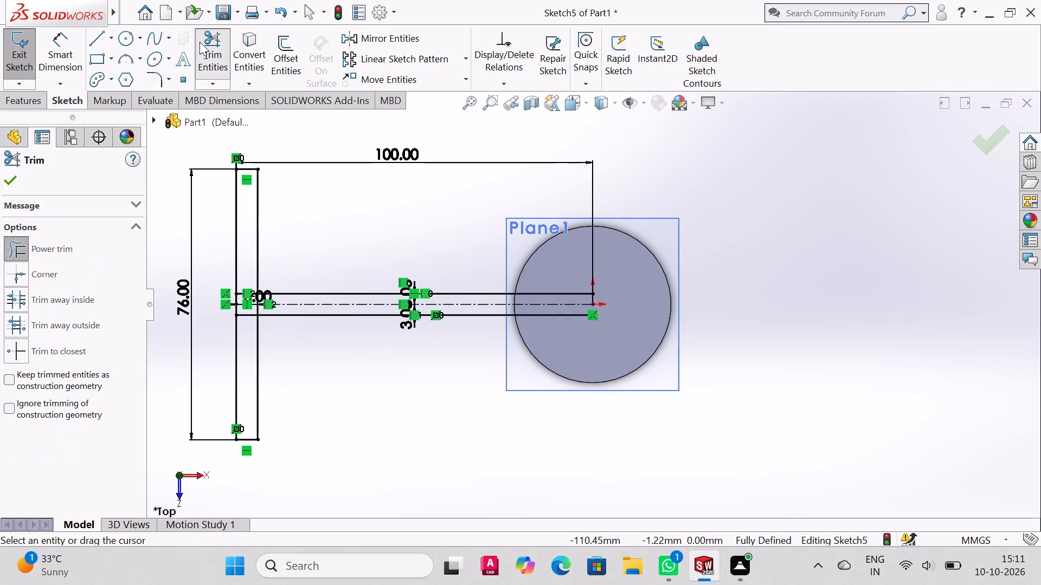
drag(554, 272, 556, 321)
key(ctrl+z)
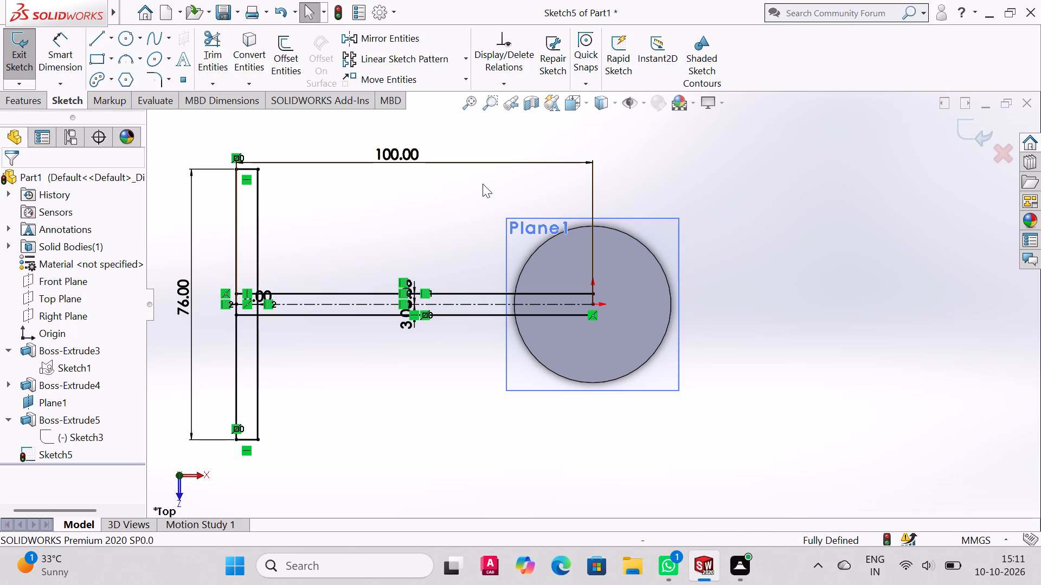
Close the arm's cylinder end with a vertical line joining its two parallel edges at the origin, and exit the sketch.
click(98, 37)
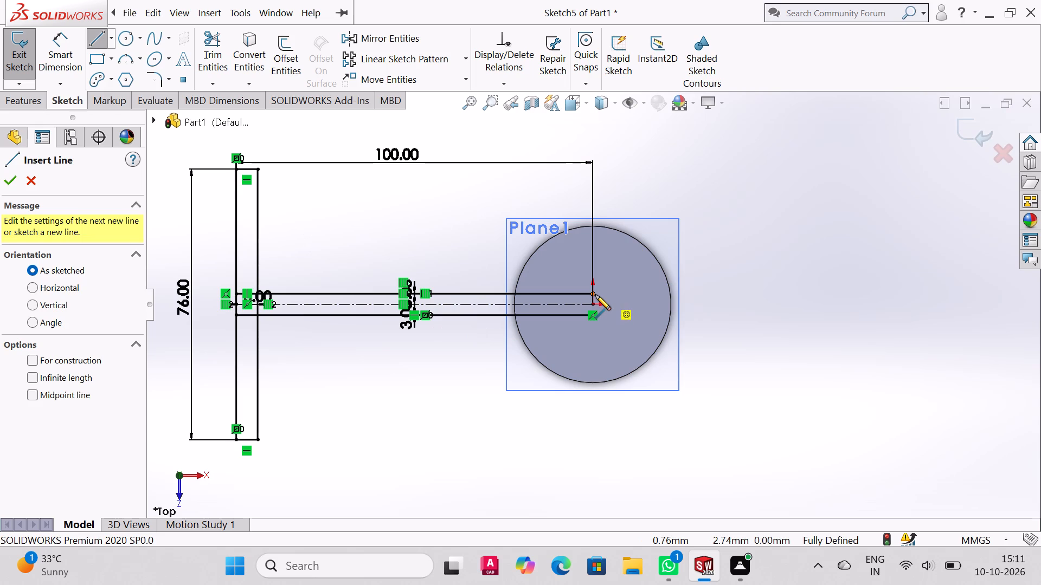
click(594, 295)
click(592, 316)
right_click(489, 248)
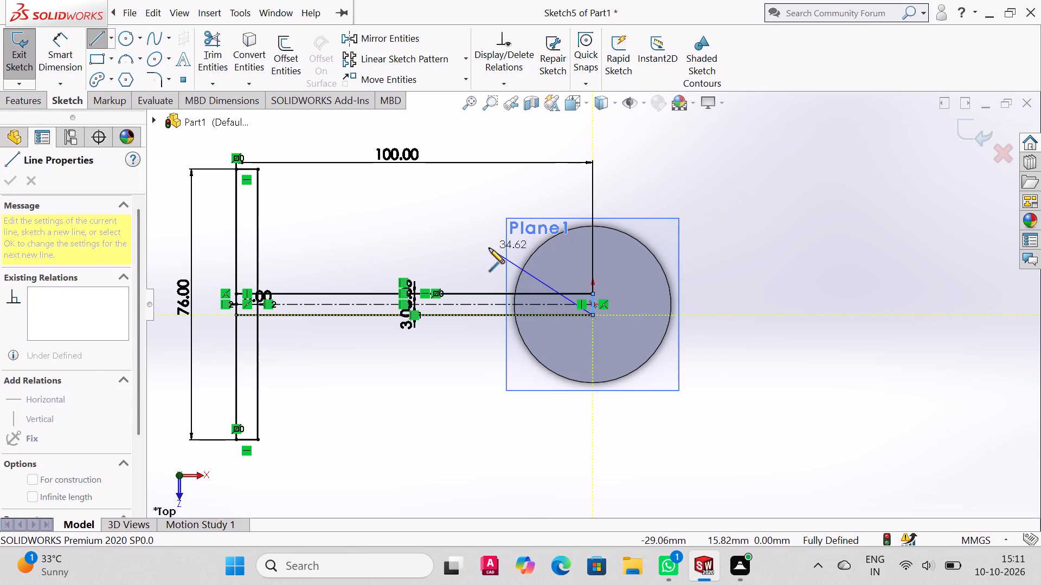
click(524, 258)
click(20, 57)
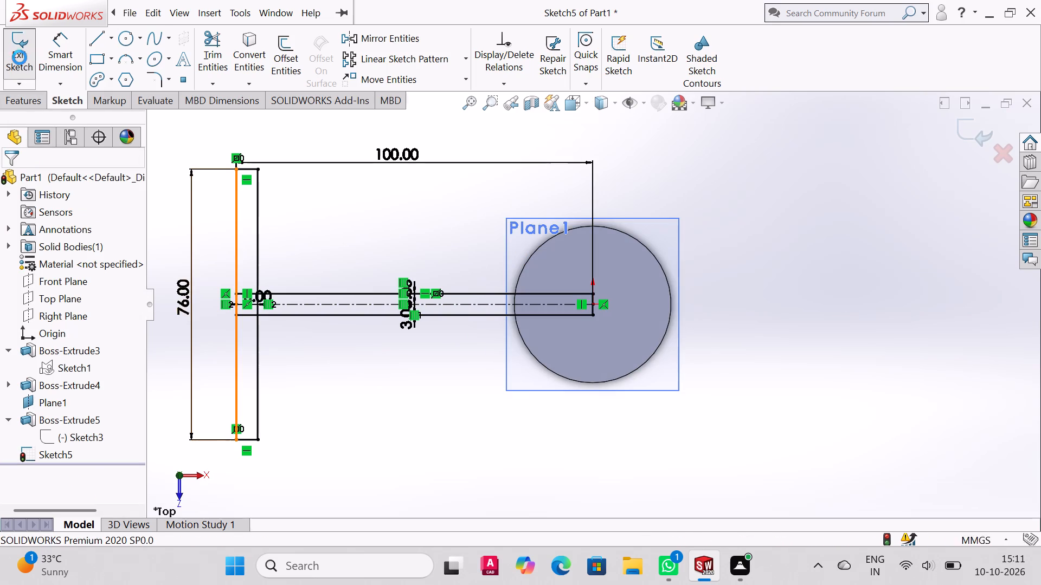
Start a Boss-Extrude of the arm sketch, directed down along the cylinder with a blind depth of 35 mm.
middle_drag(261, 189, 269, 121)
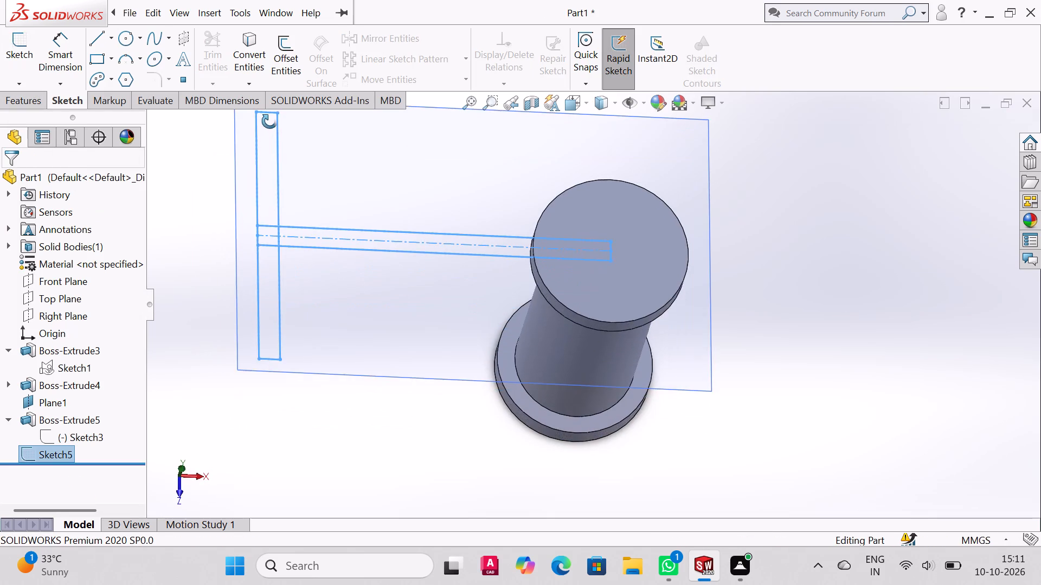
middle_drag(269, 121, 262, 161)
click(24, 110)
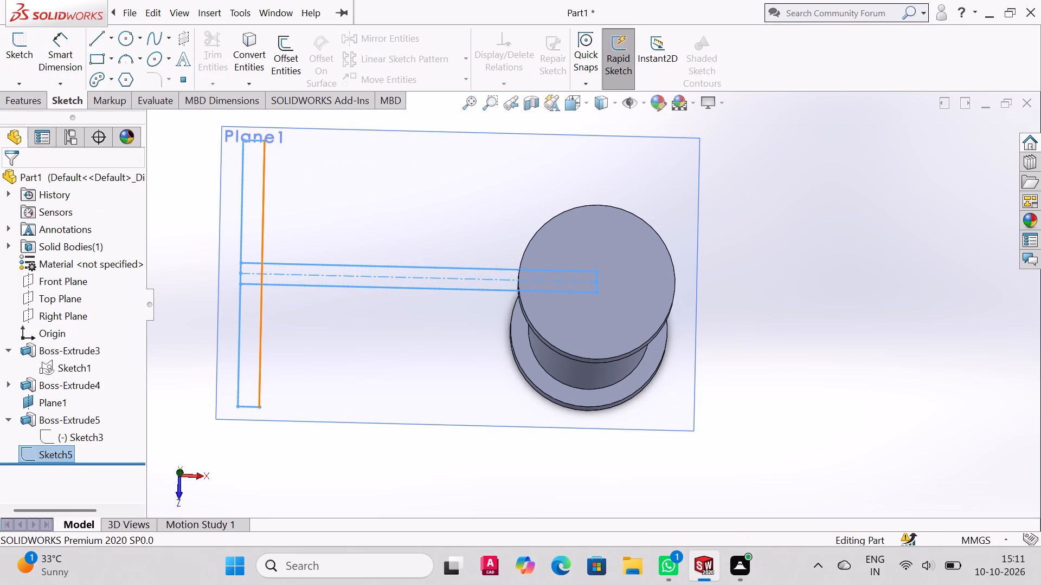
click(29, 98)
click(32, 58)
middle_drag(297, 317, 312, 262)
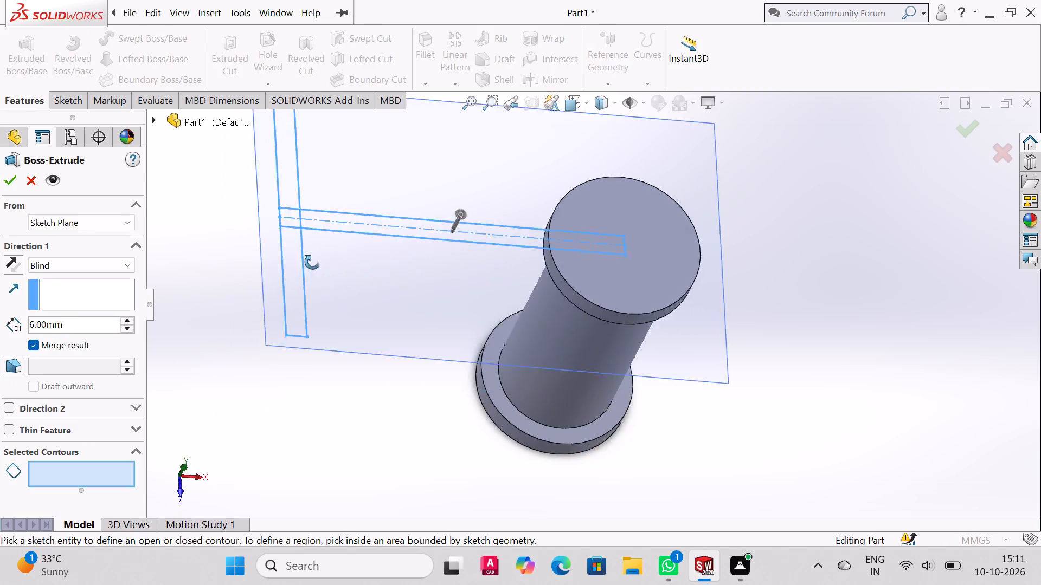
middle_drag(312, 262, 265, 187)
drag(435, 146, 429, 241)
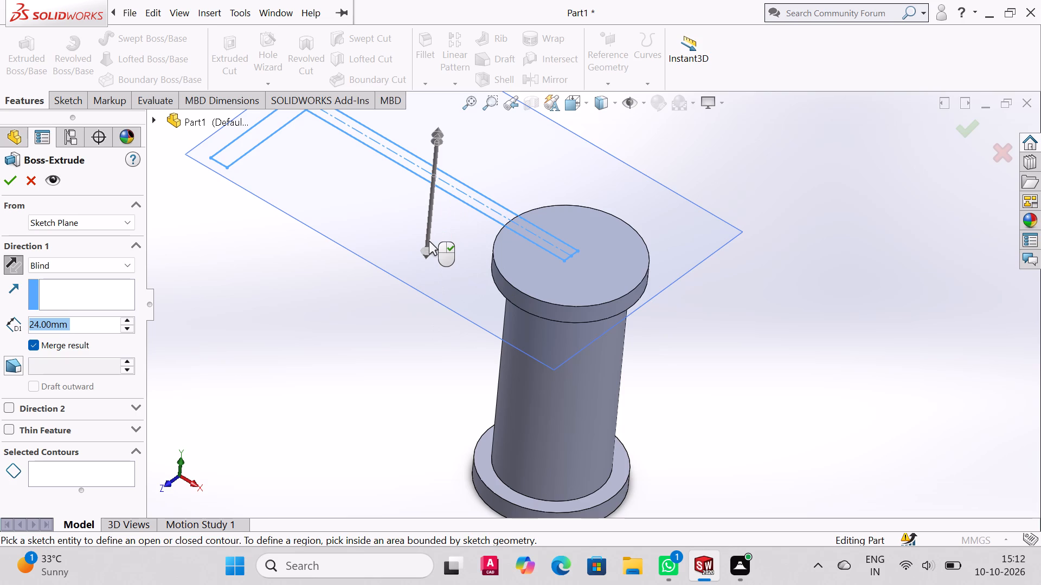
text(35)
key(Return)
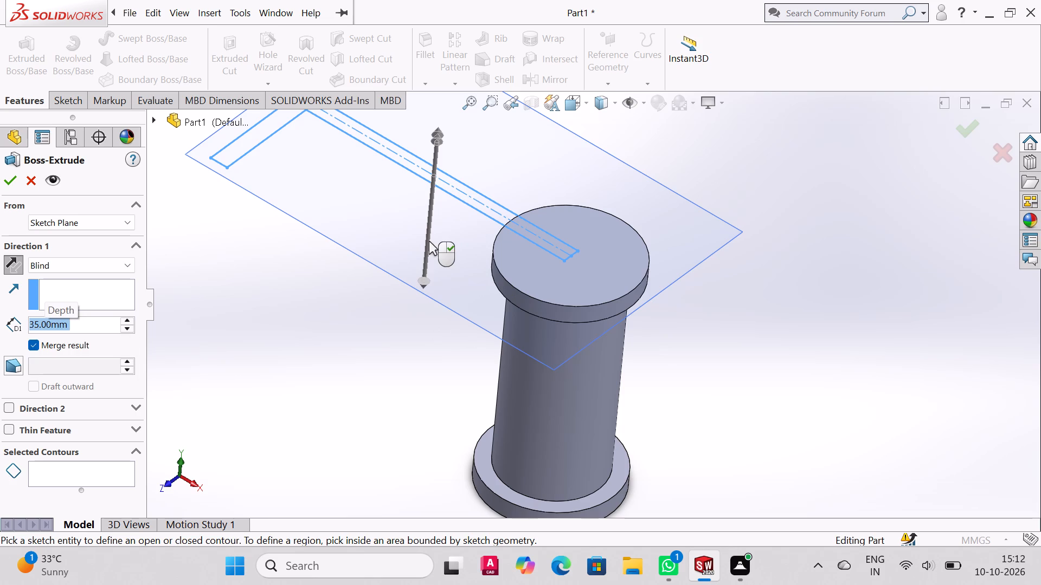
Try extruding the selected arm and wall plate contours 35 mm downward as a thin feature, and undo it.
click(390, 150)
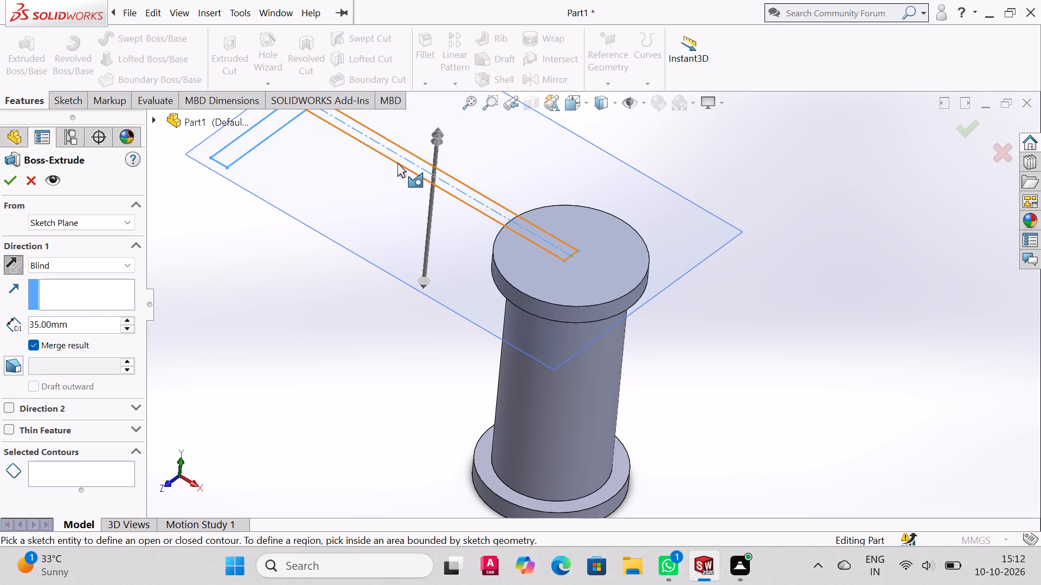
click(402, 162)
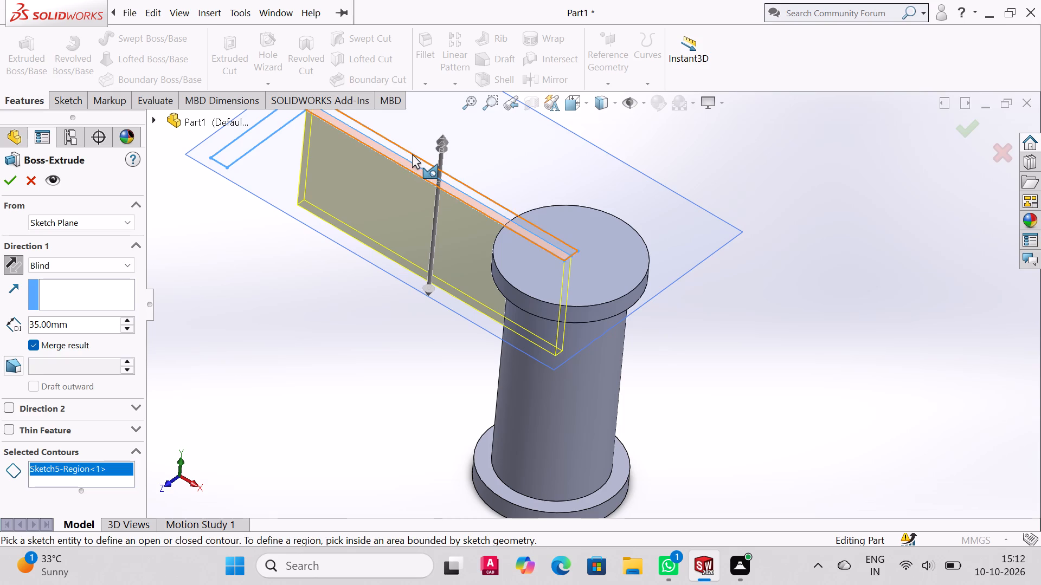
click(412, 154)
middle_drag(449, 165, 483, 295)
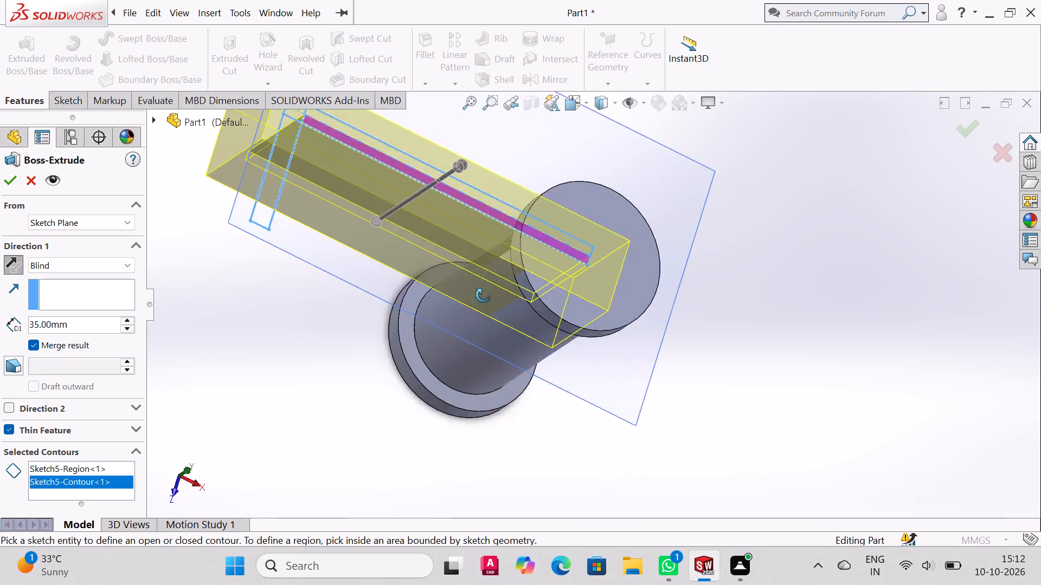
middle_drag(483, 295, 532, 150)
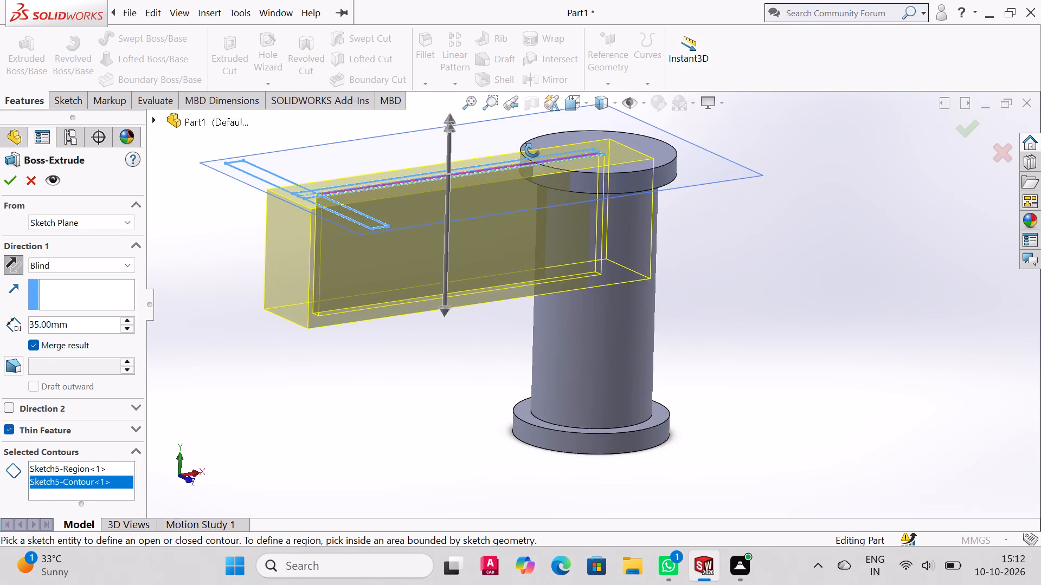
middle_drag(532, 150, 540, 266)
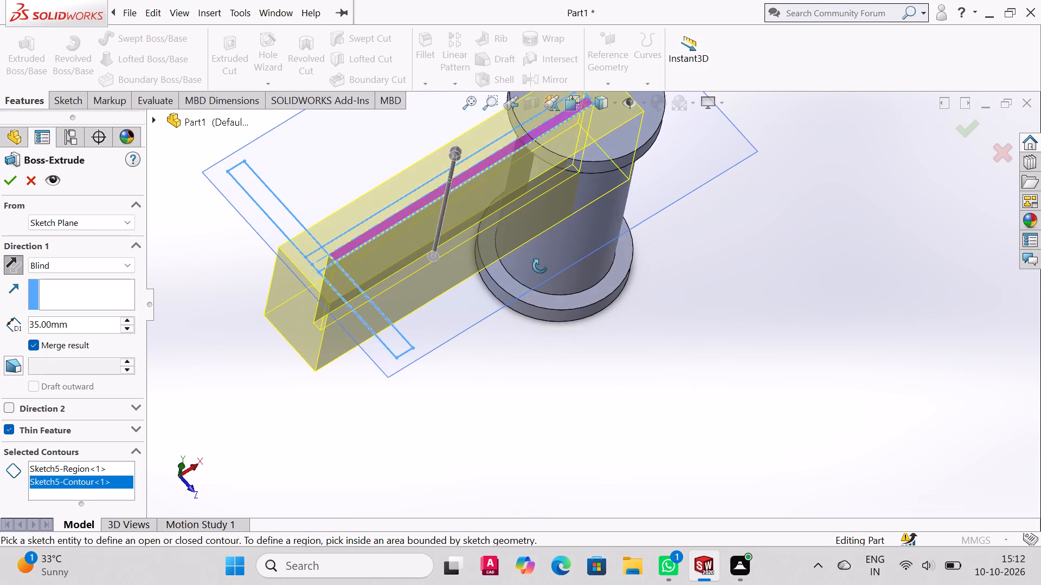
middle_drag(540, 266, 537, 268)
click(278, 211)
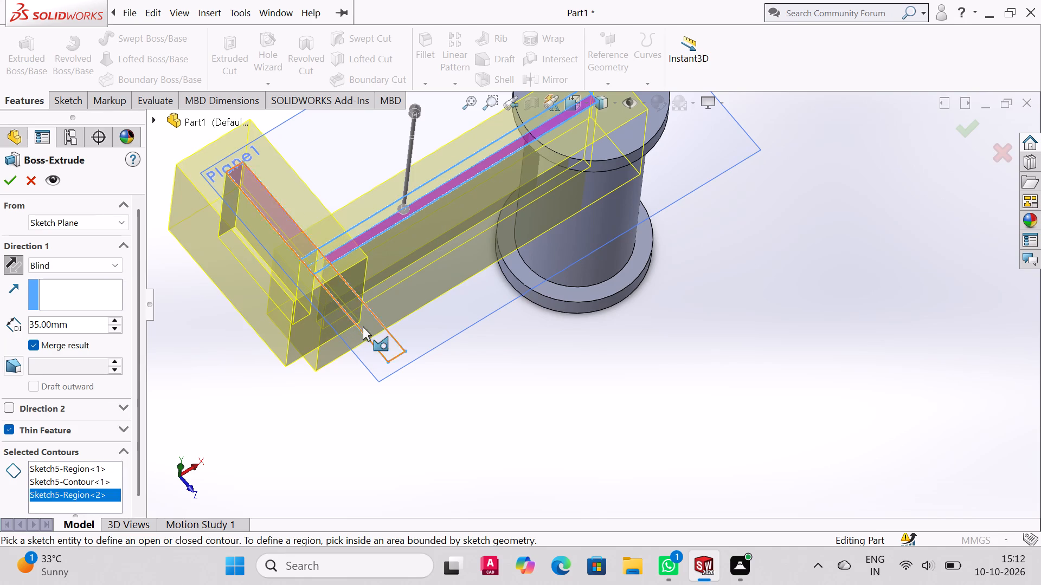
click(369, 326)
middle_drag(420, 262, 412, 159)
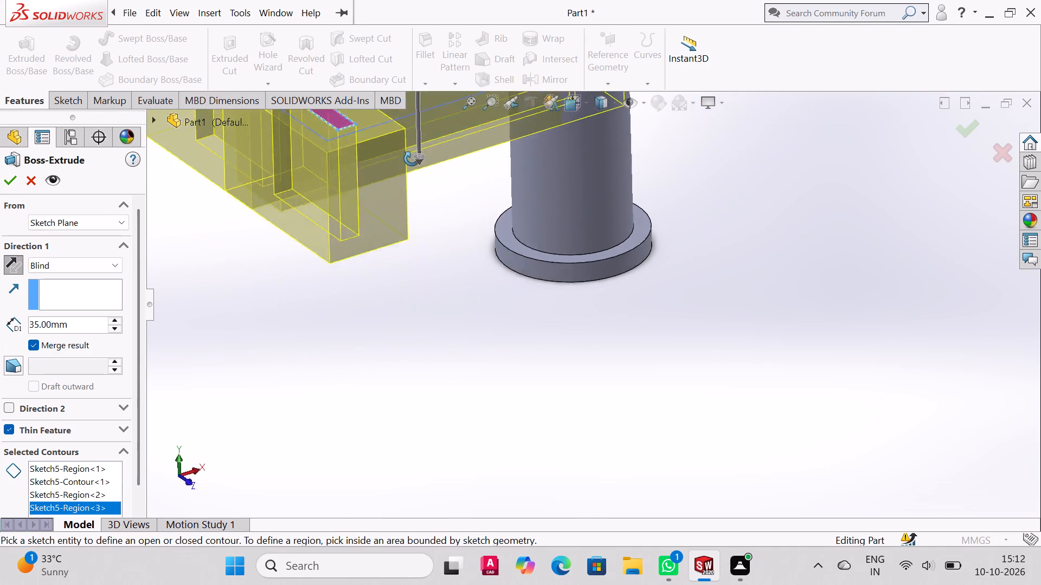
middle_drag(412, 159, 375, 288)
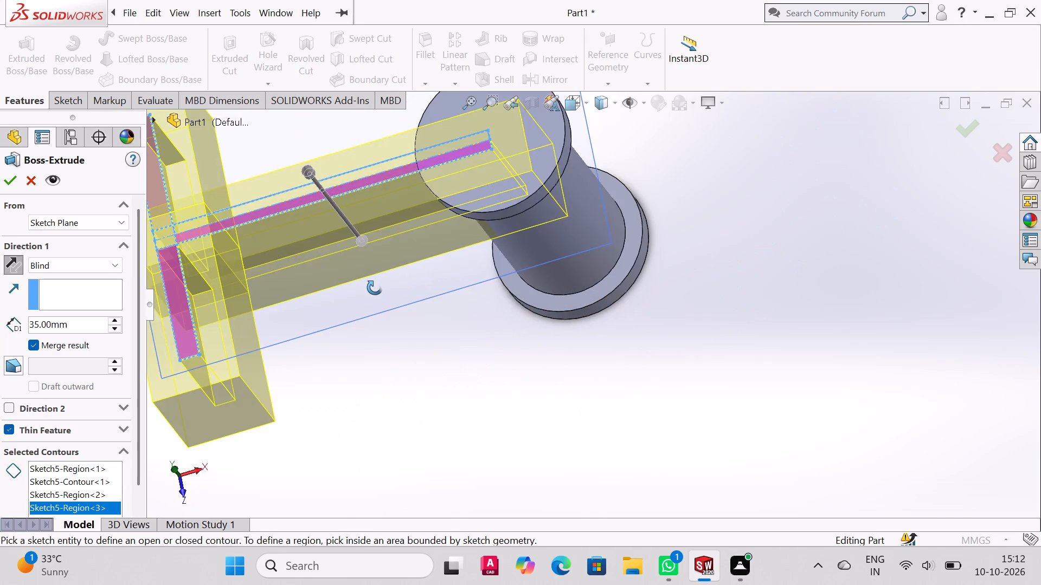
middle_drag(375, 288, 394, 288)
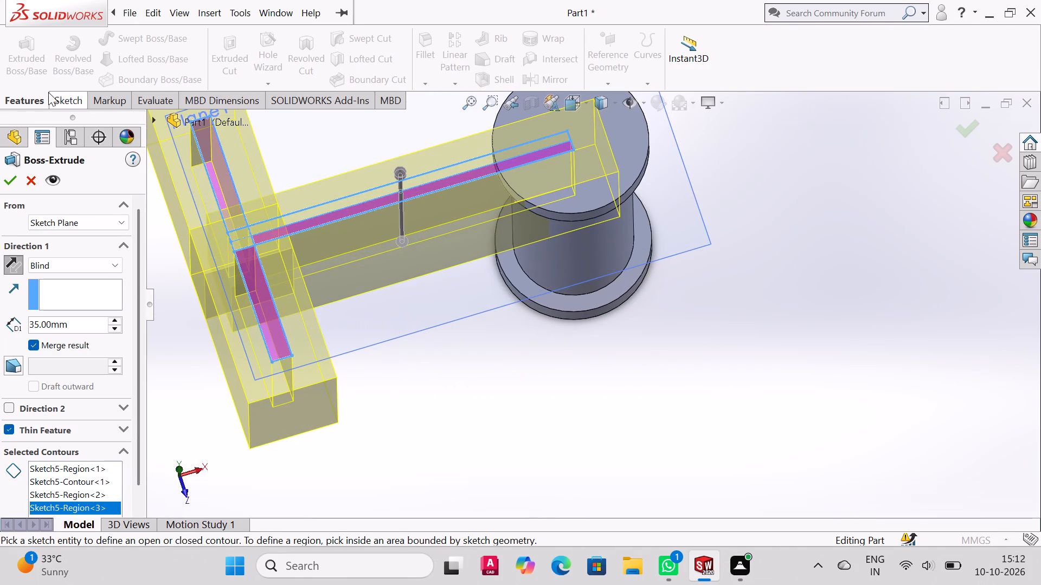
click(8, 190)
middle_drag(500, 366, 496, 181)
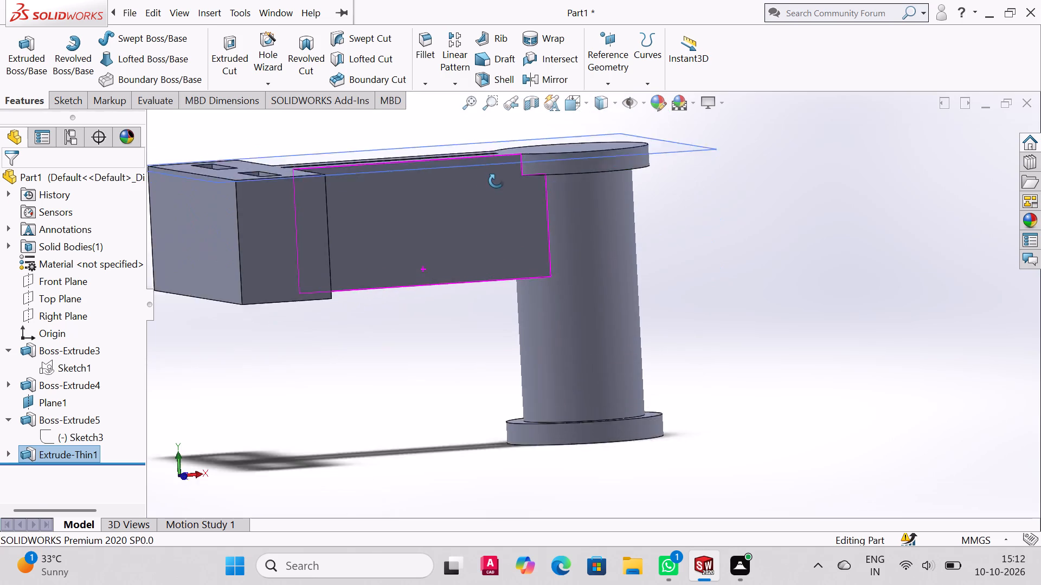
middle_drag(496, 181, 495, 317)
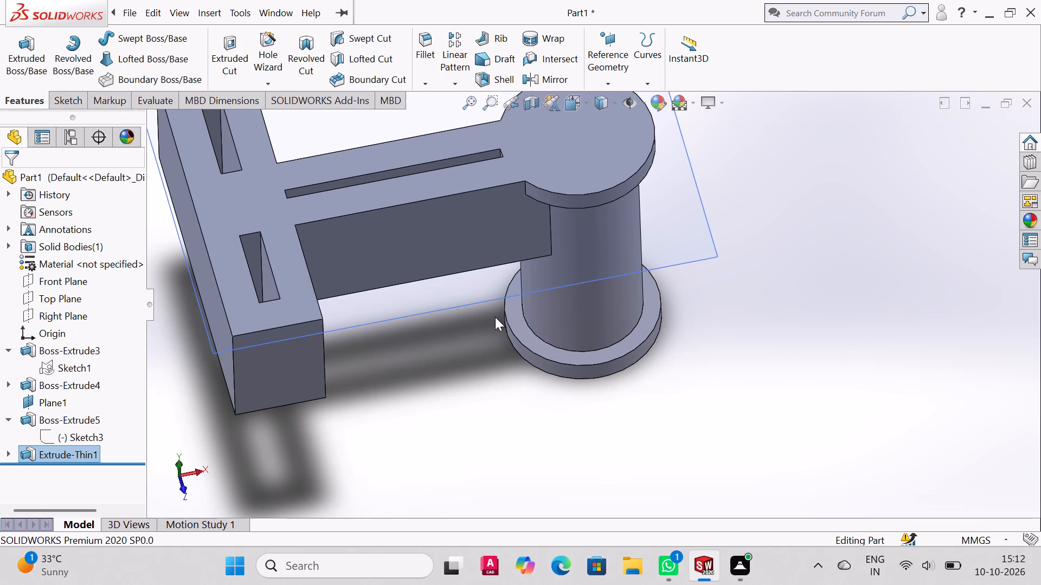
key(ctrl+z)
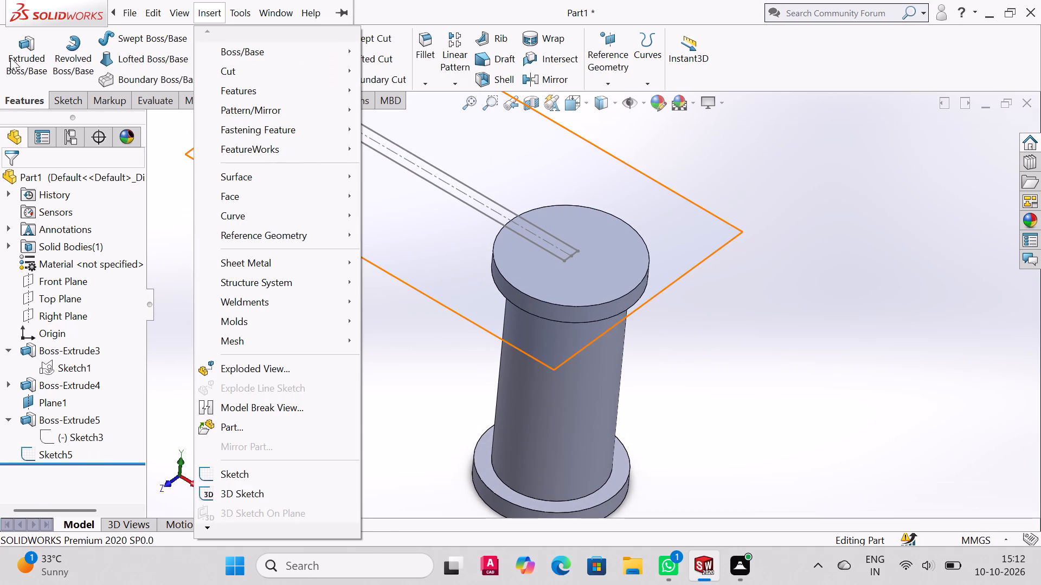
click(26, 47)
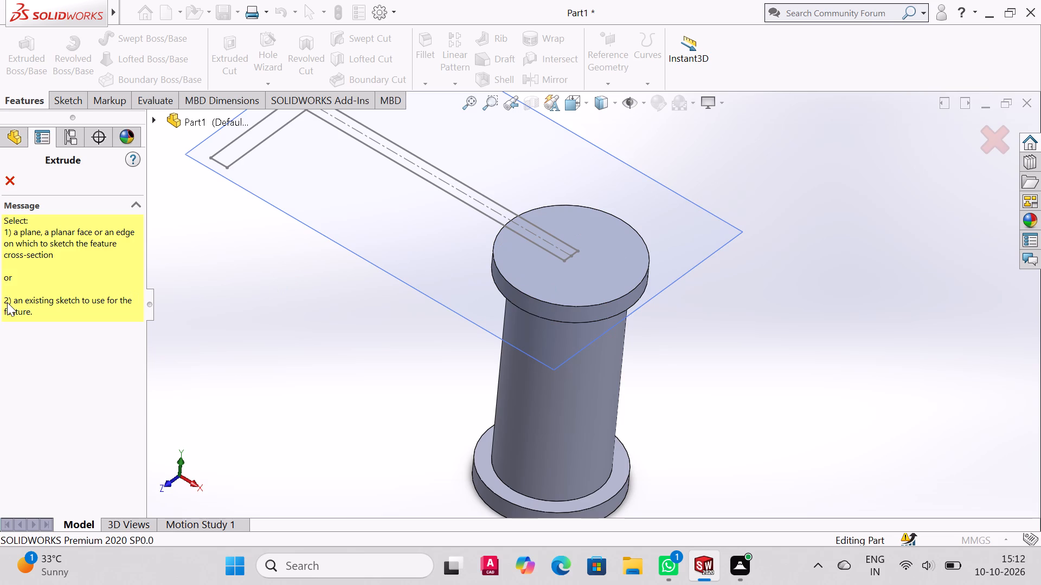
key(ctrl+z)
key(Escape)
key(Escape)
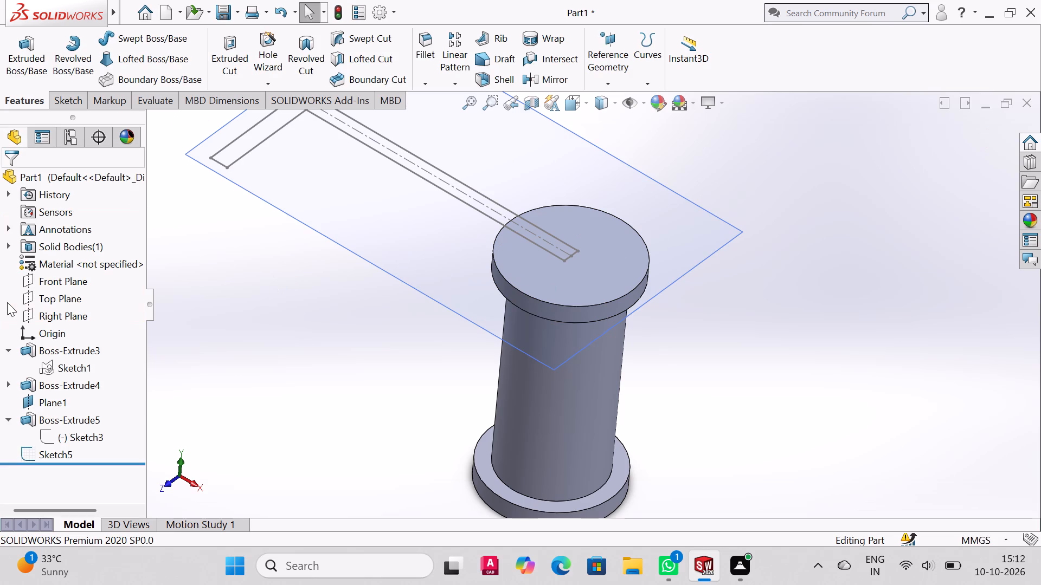
Undo the sketch exit and start a Boss-Extrude with 35 mm blind depth, selecting both lengthwise halves of the arm as contours.
key(ctrl+z)
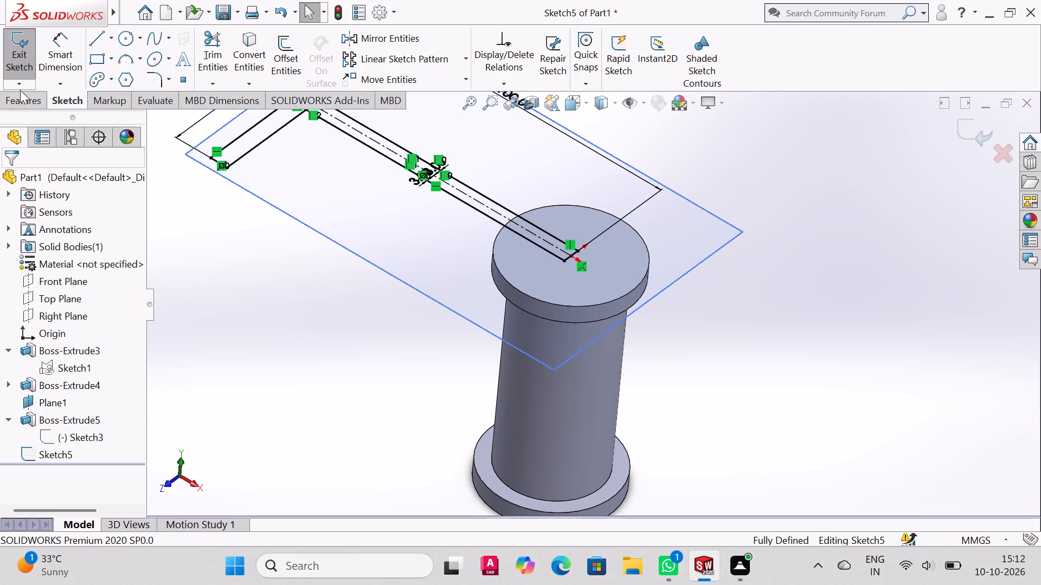
click(20, 97)
click(33, 58)
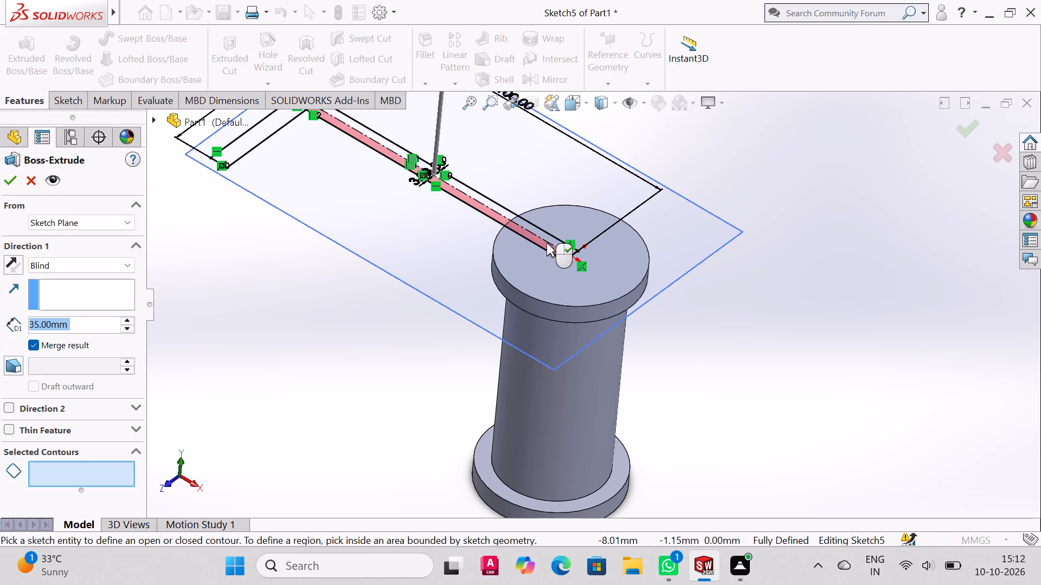
click(541, 244)
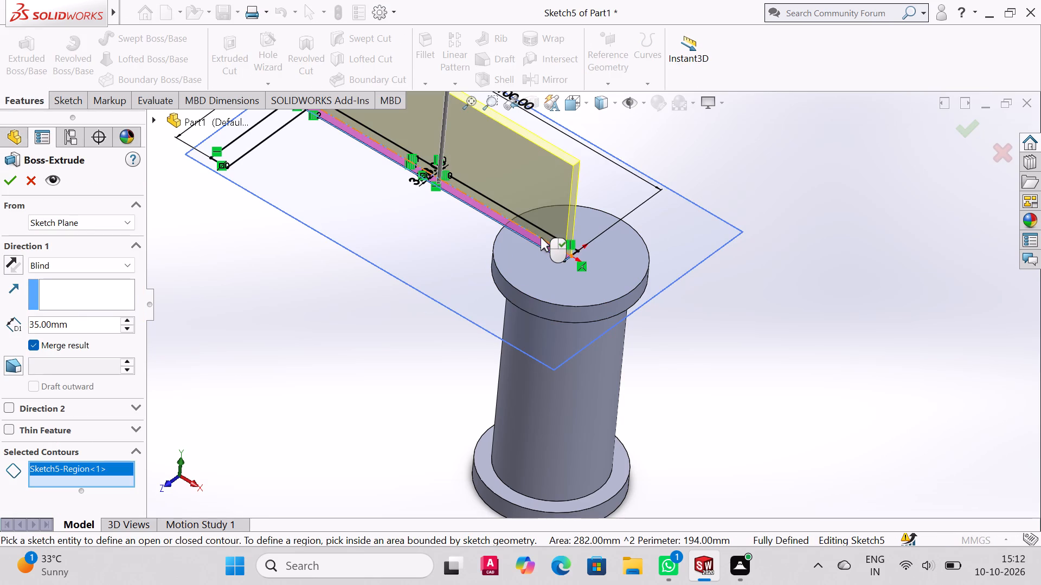
middle_drag(589, 205, 568, 352)
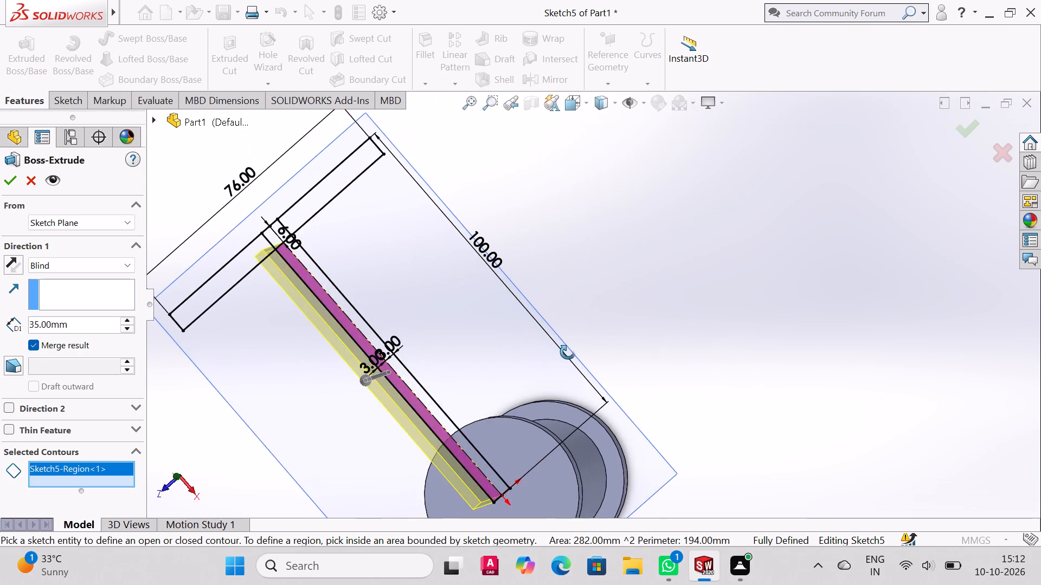
click(441, 423)
Add the two wall plate regions on either side of the arm to the contours and complete the 35 mm extrusion.
middle_drag(422, 363, 467, 398)
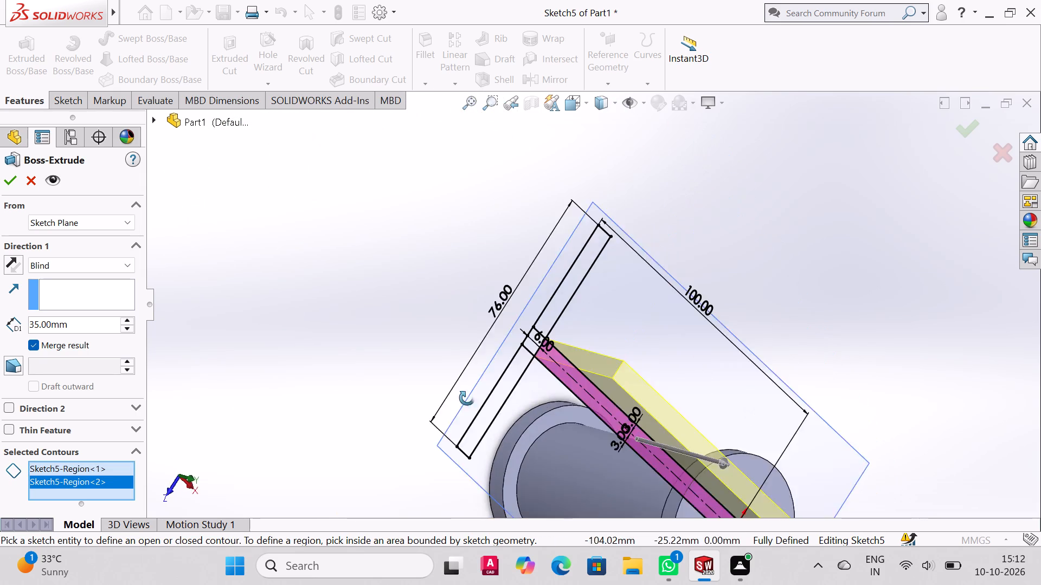
middle_drag(467, 398, 460, 389)
click(406, 336)
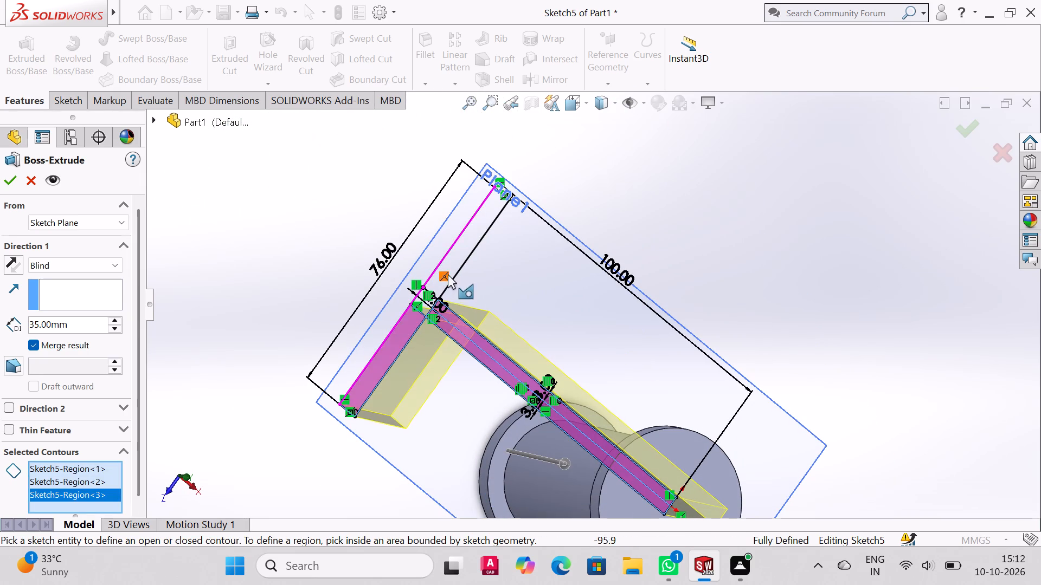
click(449, 272)
click(467, 254)
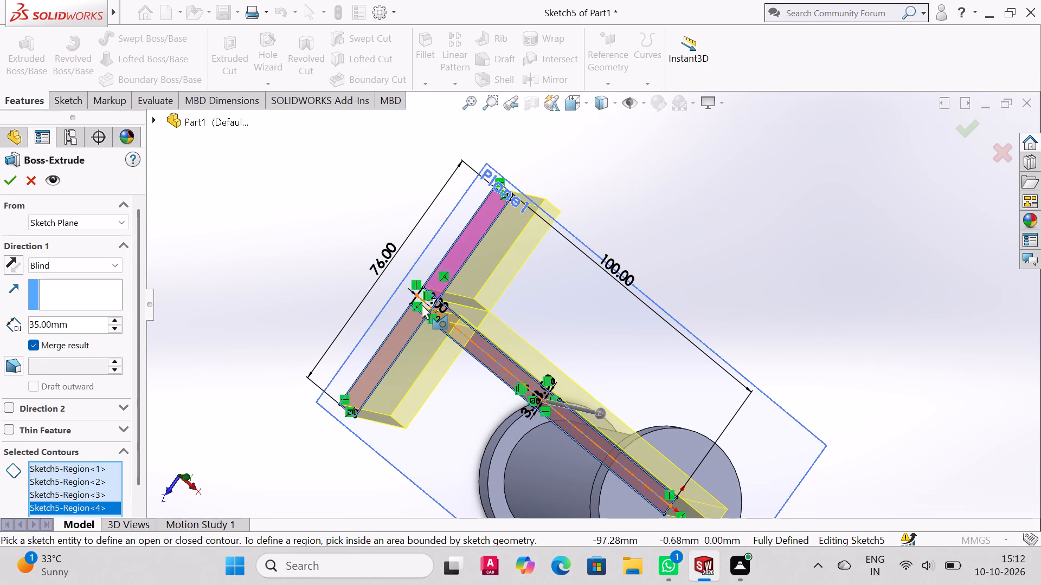
click(422, 304)
middle_drag(452, 295, 451, 276)
scroll(446, 283, up, 4)
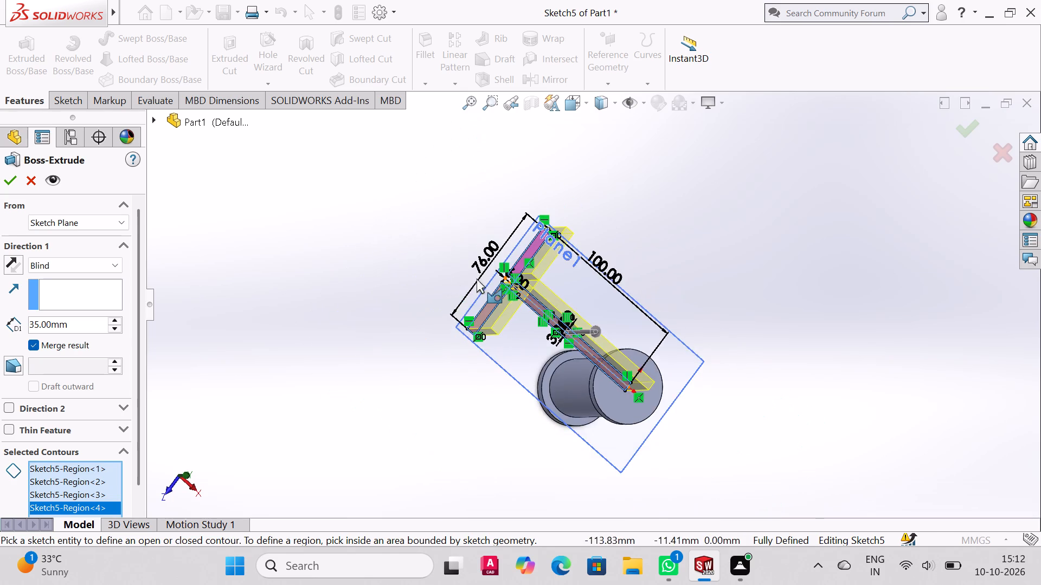
scroll(481, 272, down, 10)
middle_drag(265, 207, 348, 240)
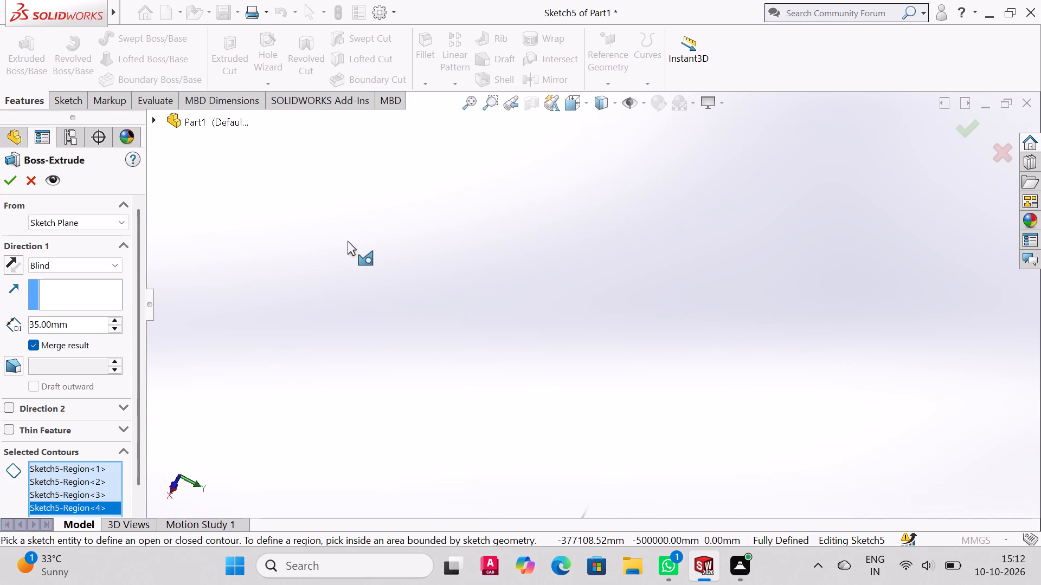
key(ctrl+5)
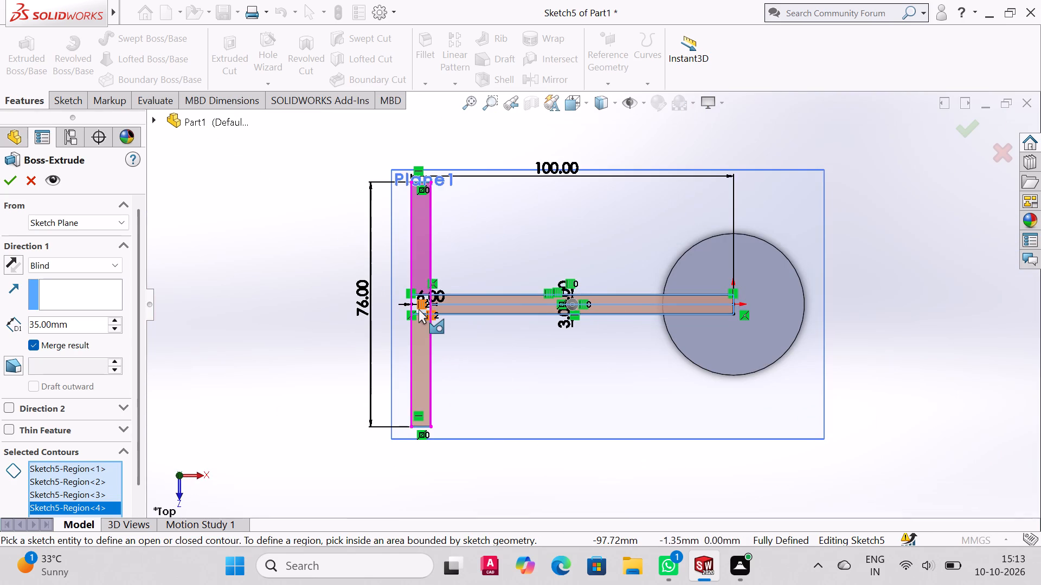
scroll(419, 309, up, 3)
scroll(419, 309, down, 6)
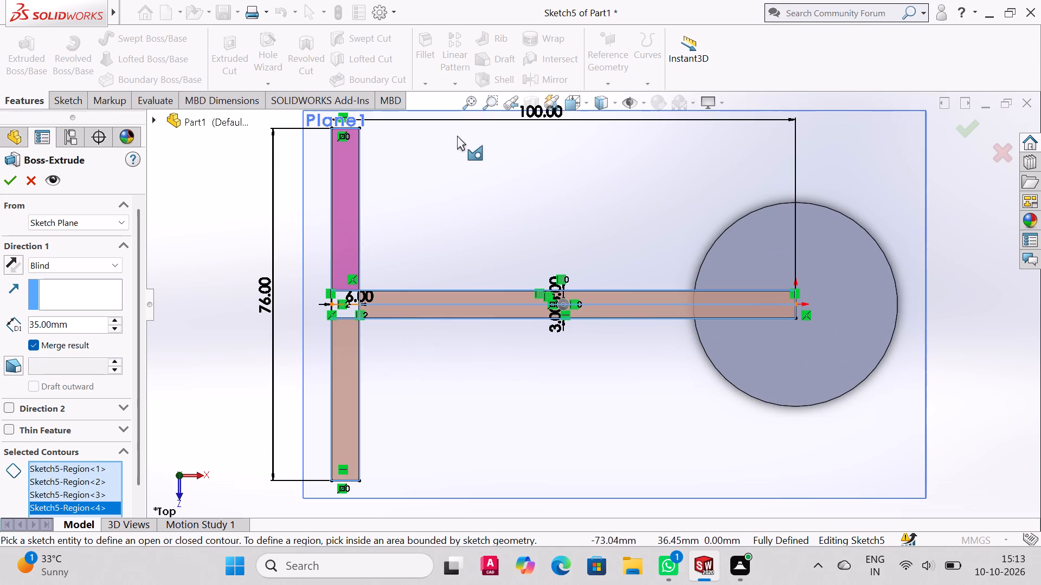
click(487, 97)
drag(304, 242, 421, 393)
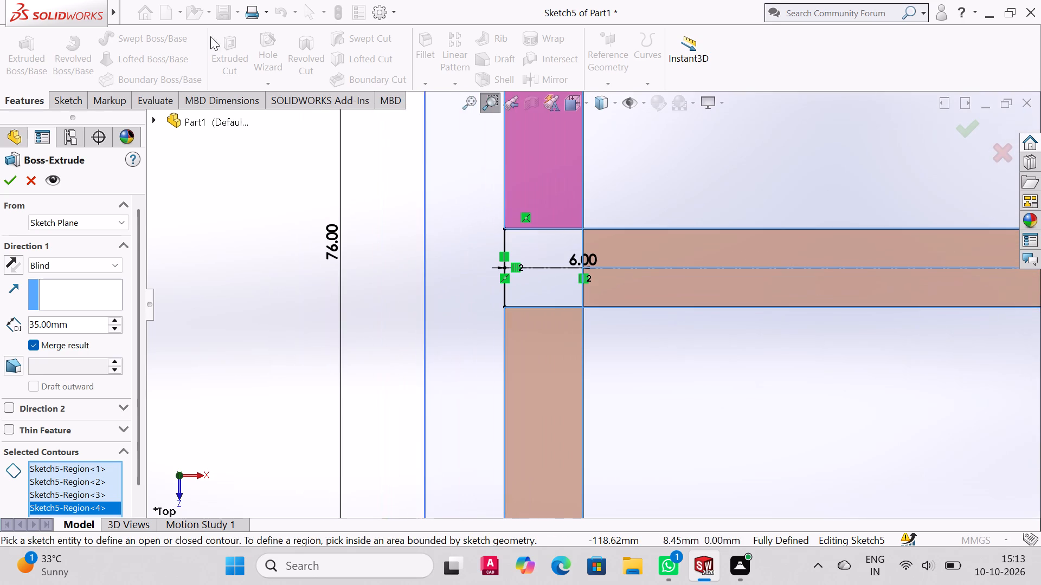
click(8, 177)
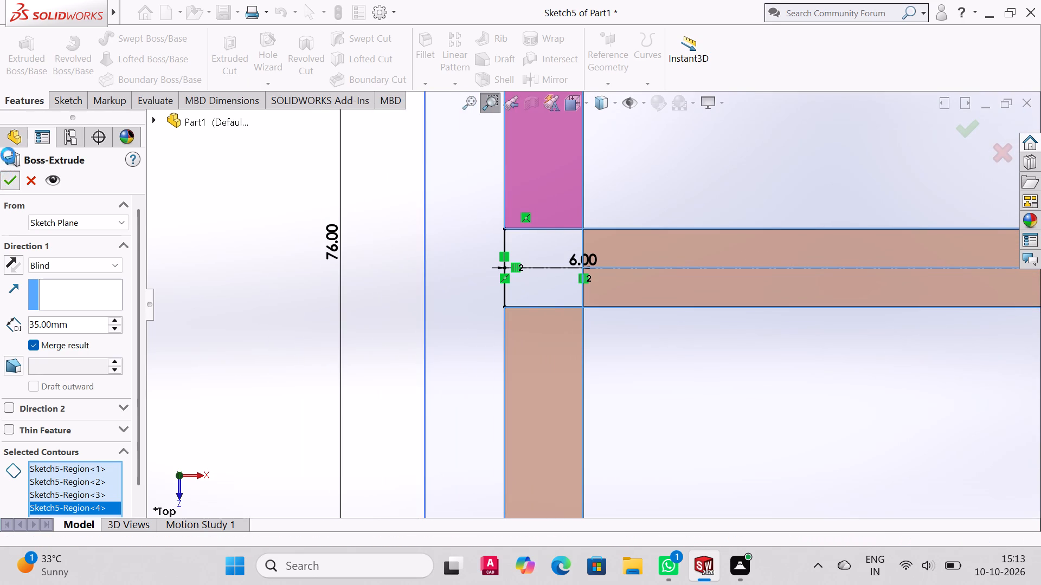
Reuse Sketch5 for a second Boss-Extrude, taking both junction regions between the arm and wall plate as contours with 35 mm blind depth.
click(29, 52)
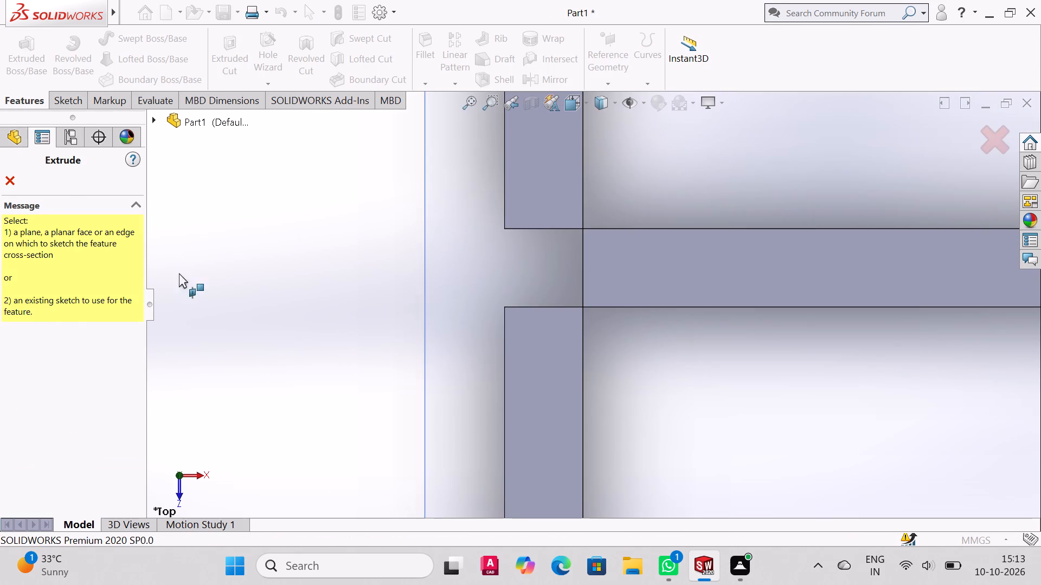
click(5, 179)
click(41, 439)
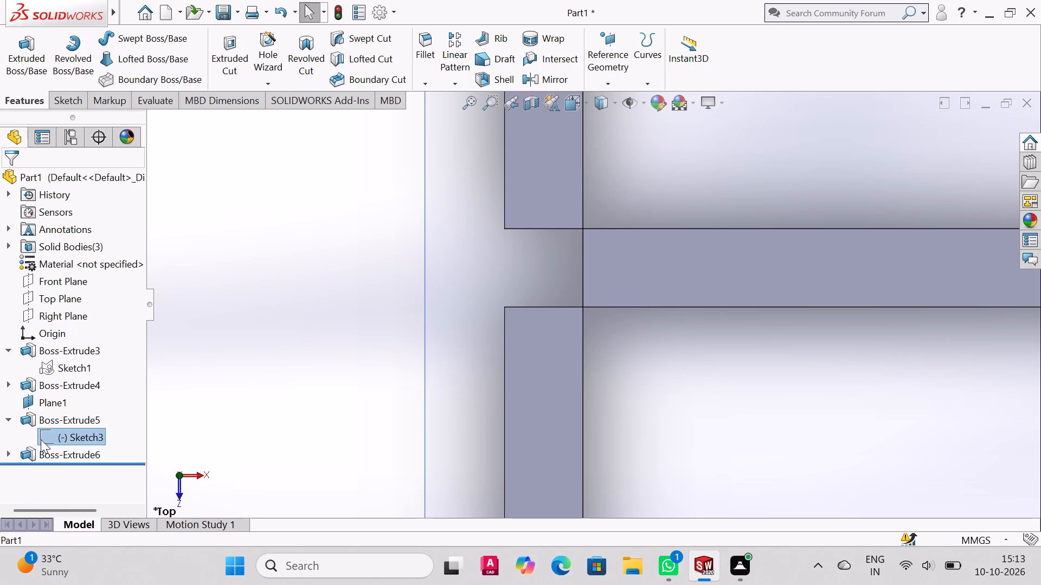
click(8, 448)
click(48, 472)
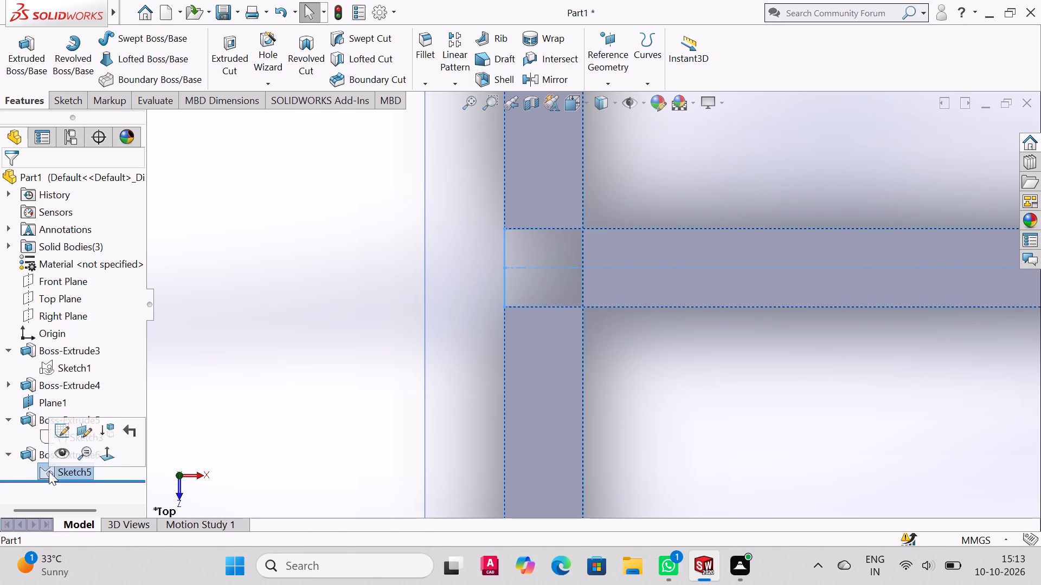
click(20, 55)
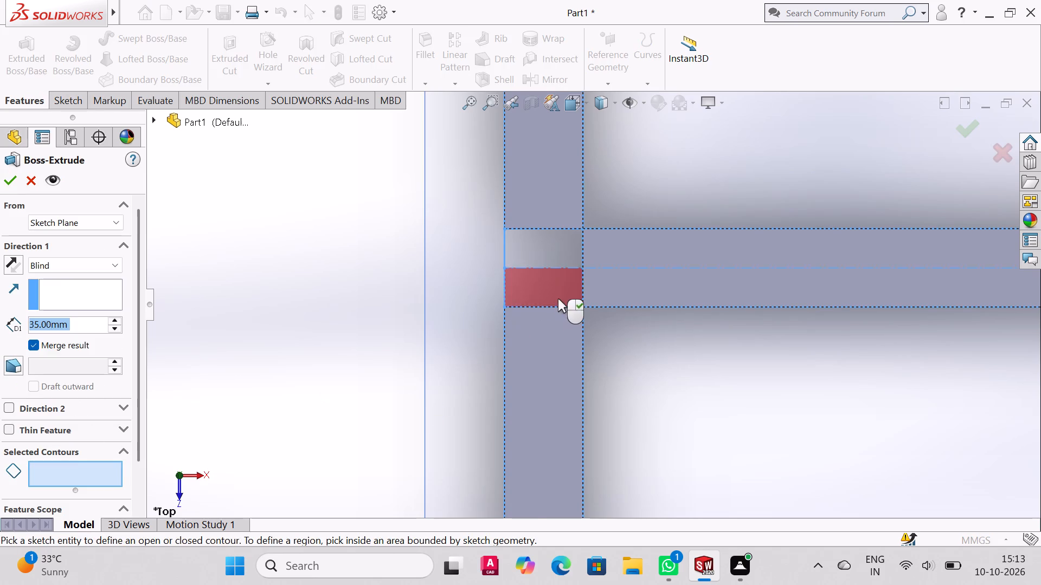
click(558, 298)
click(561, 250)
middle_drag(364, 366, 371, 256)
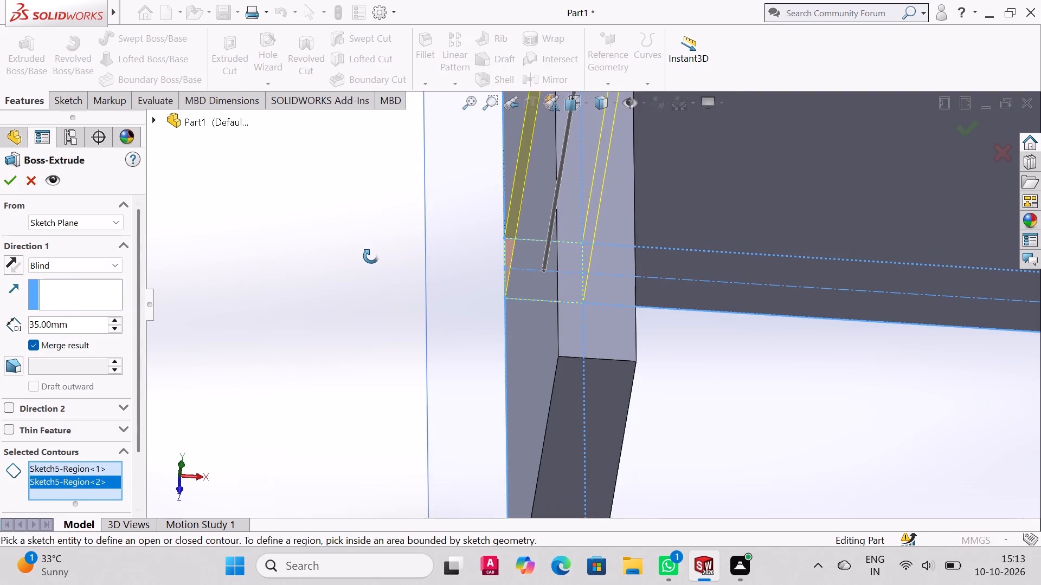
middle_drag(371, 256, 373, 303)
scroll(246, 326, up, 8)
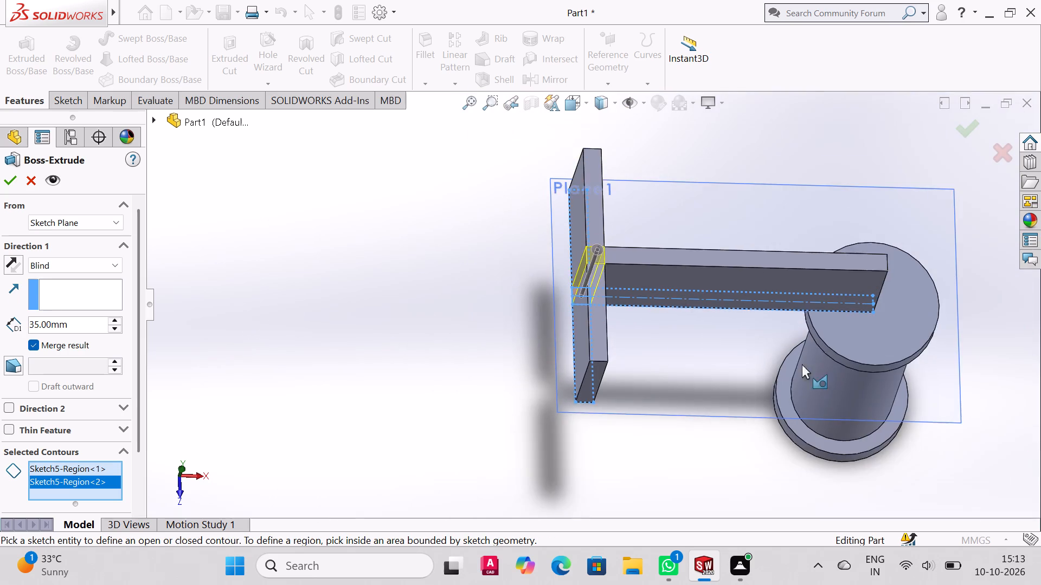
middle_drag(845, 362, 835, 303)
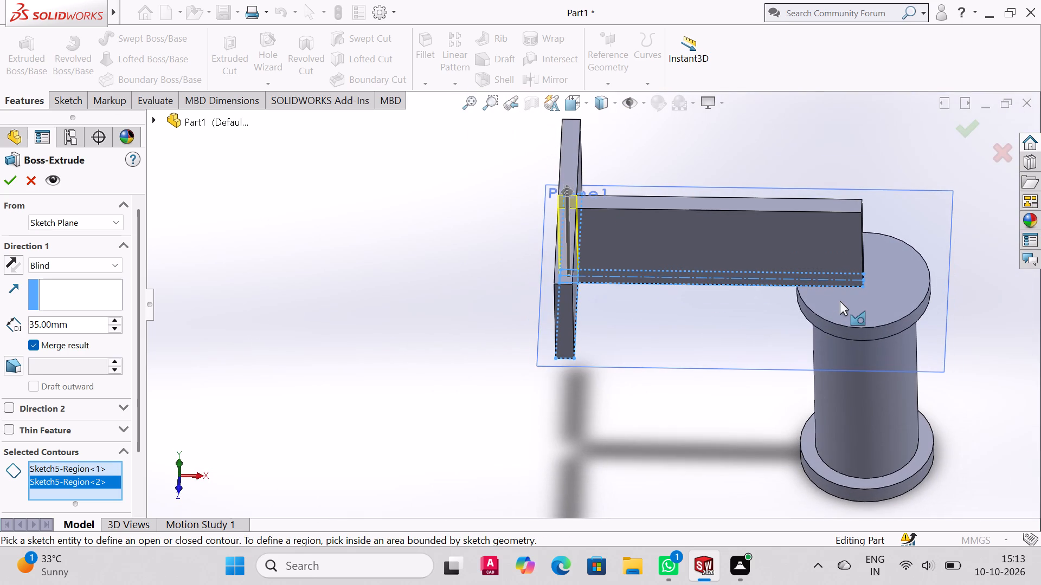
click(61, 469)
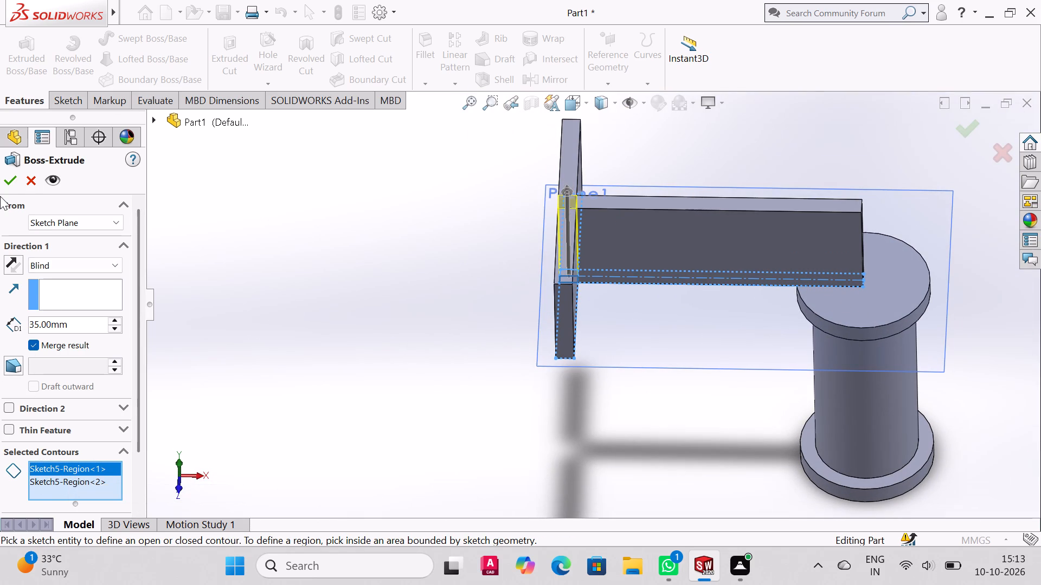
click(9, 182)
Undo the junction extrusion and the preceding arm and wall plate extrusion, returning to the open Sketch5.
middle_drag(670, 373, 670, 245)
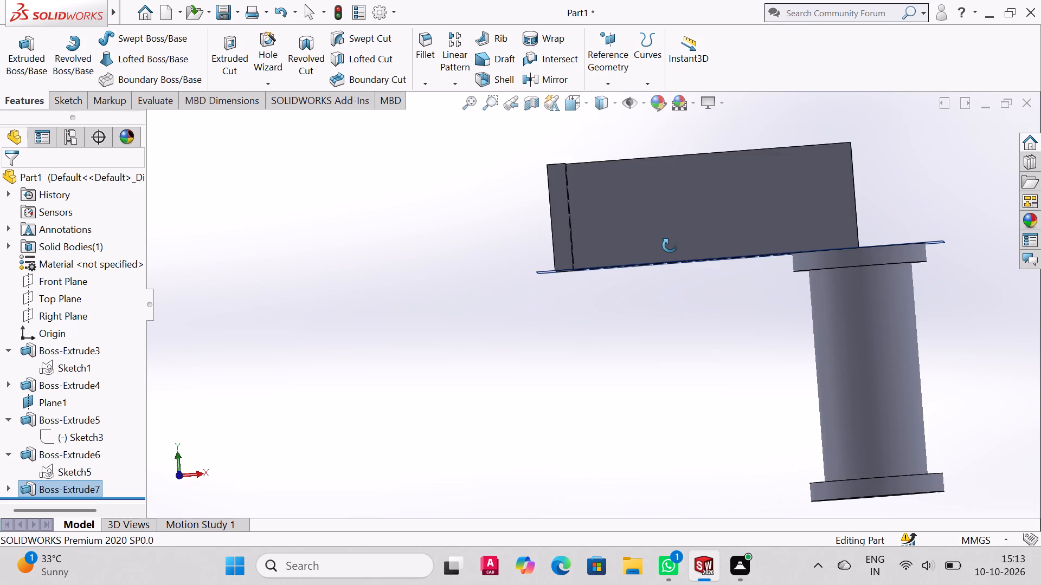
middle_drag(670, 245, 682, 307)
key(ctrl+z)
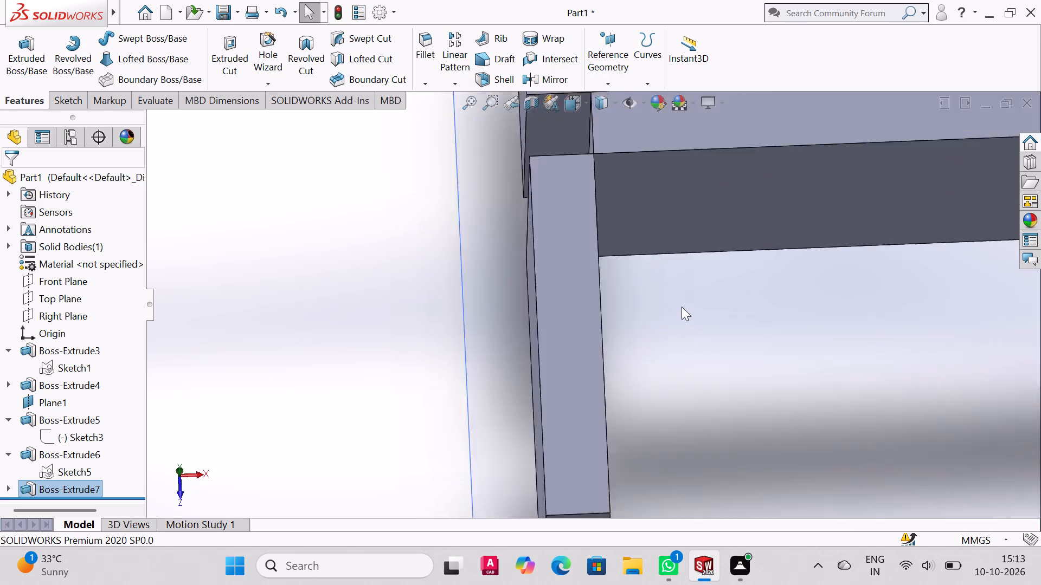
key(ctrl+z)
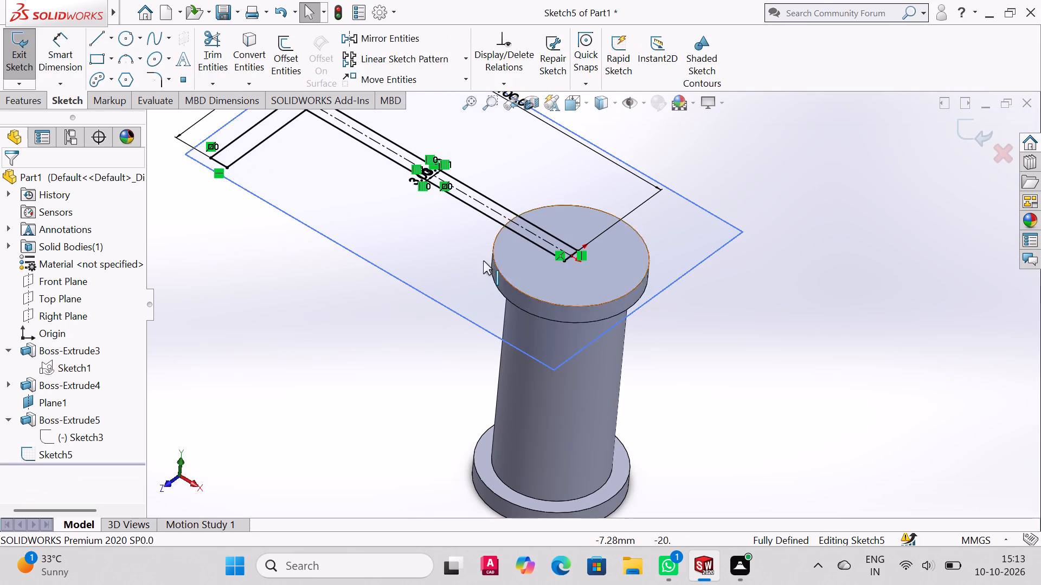
Start a Boss-Extrude of Sketch5, directed down along the cylinder with a depth of about 28 mm.
click(12, 101)
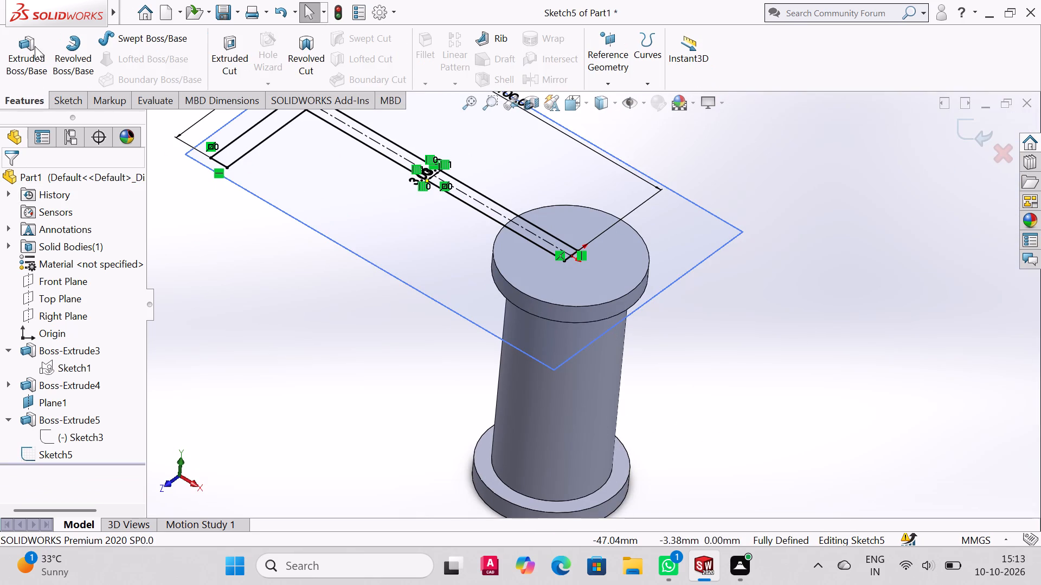
click(35, 46)
scroll(440, 207, up, 2)
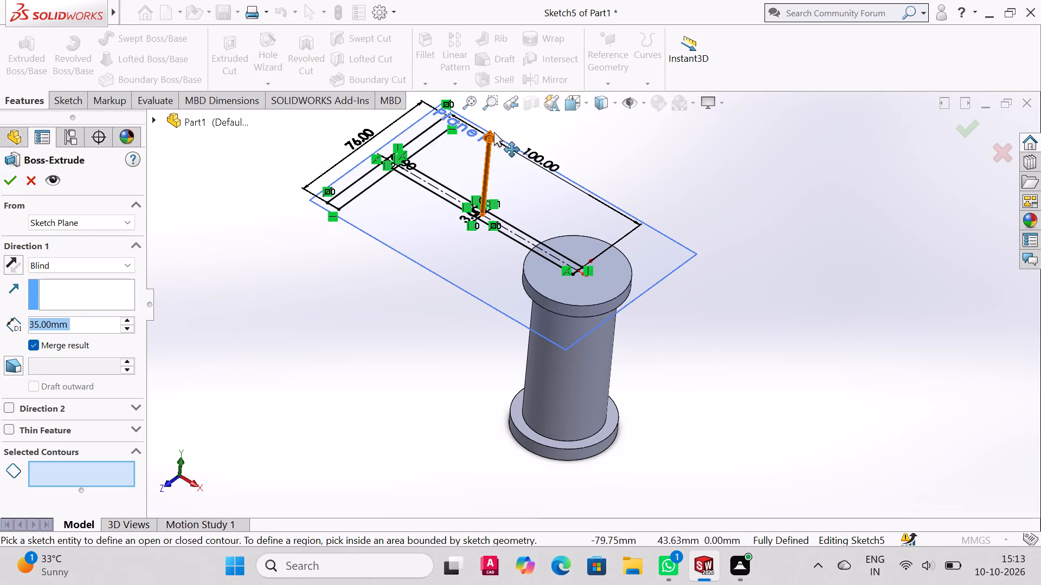
drag(491, 136, 468, 263)
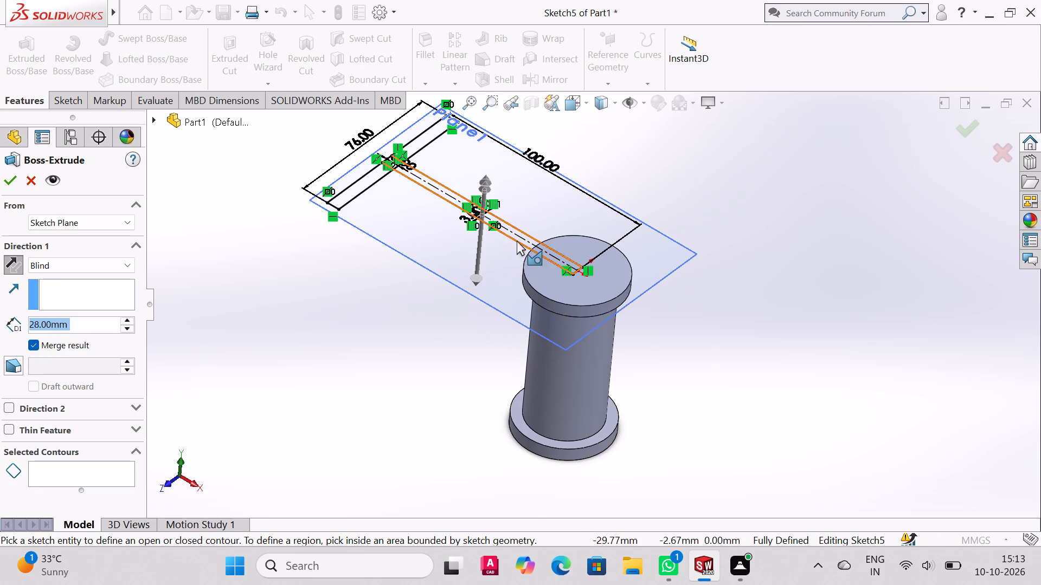
scroll(536, 235, up, 3)
scroll(574, 217, down, 6)
middle_drag(523, 192, 522, 194)
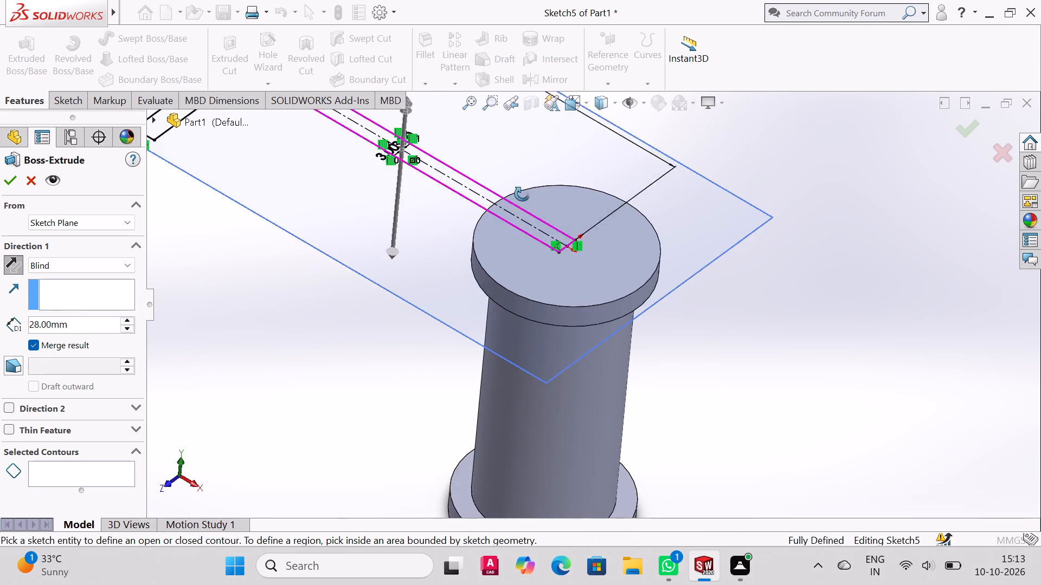
middle_drag(522, 194, 514, 312)
Select both lengthwise halves of the arm, both sides of the wall plate and both junction regions as contours.
click(460, 418)
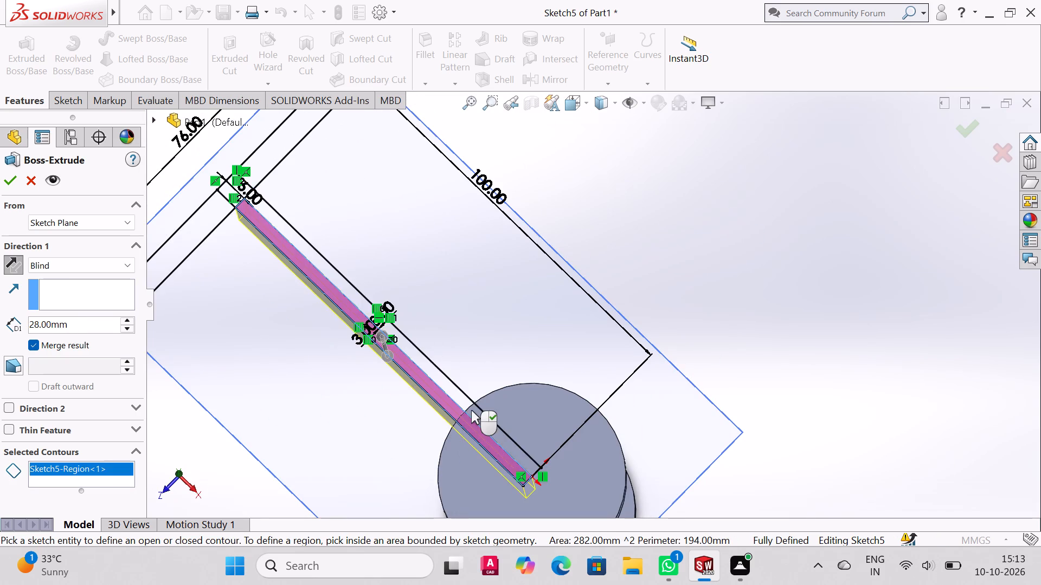
click(471, 412)
click(202, 214)
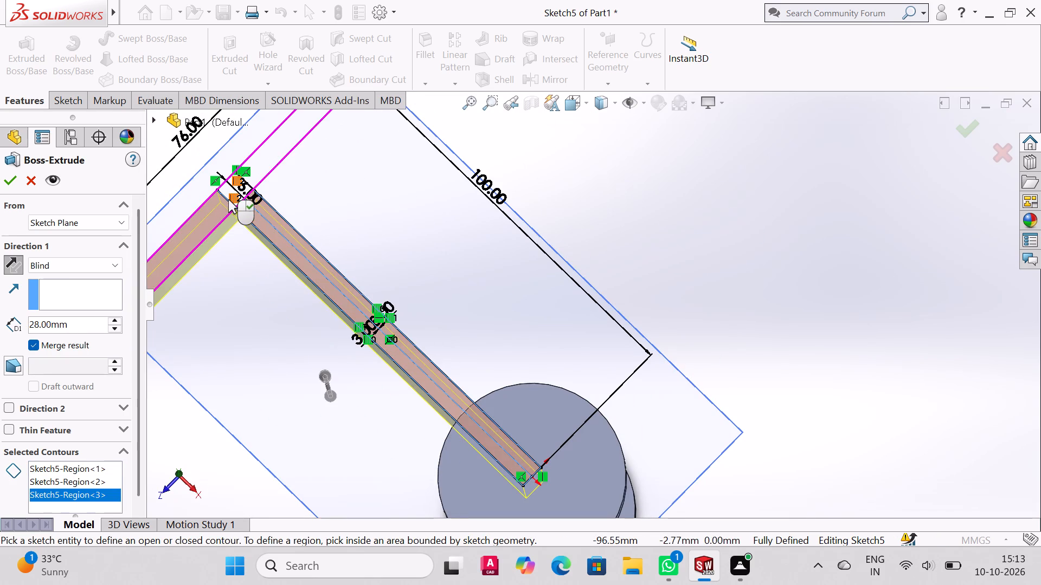
click(226, 189)
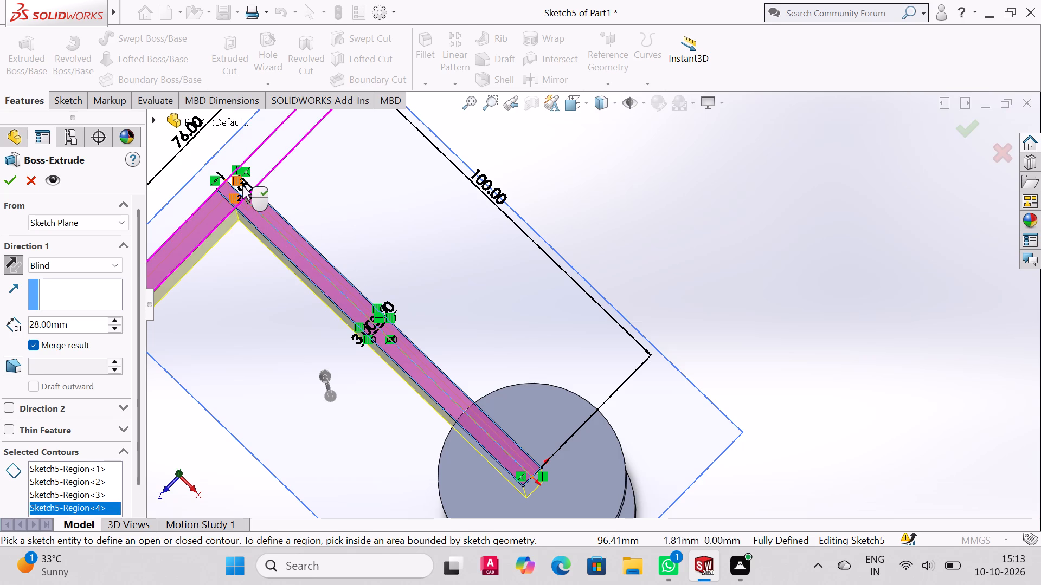
click(242, 186)
click(256, 170)
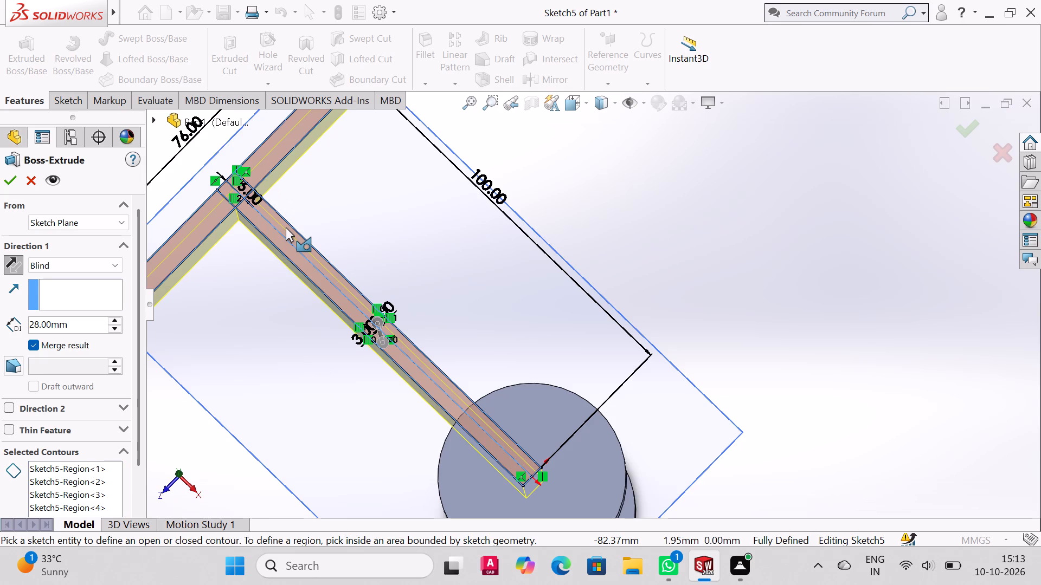
Set the blind depth to 35 mm and complete the downward extrusion of the arm and wall plate.
middle_drag(438, 351, 461, 173)
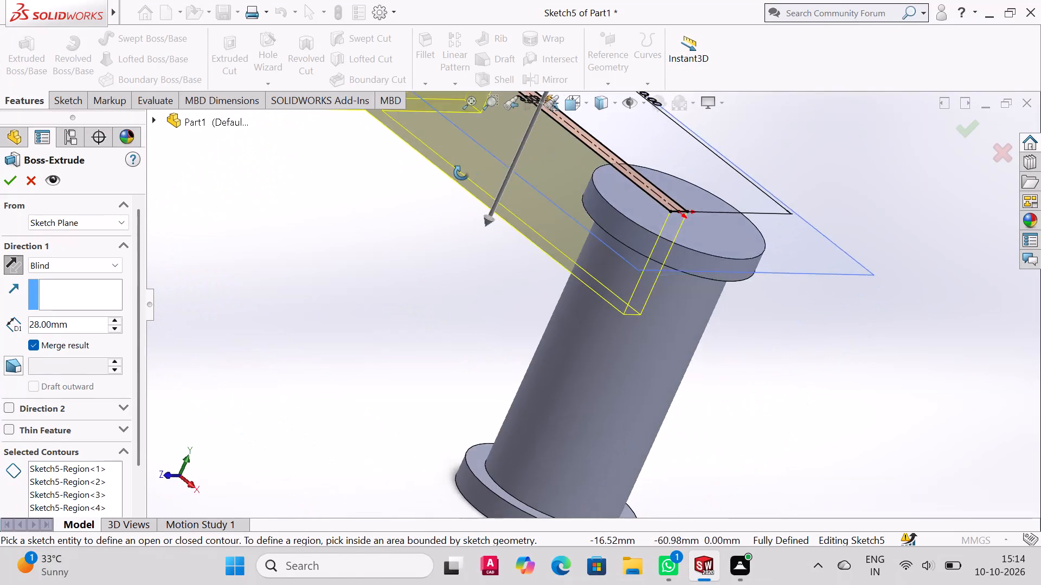
middle_drag(461, 173, 429, 259)
drag(86, 329, 0, 357)
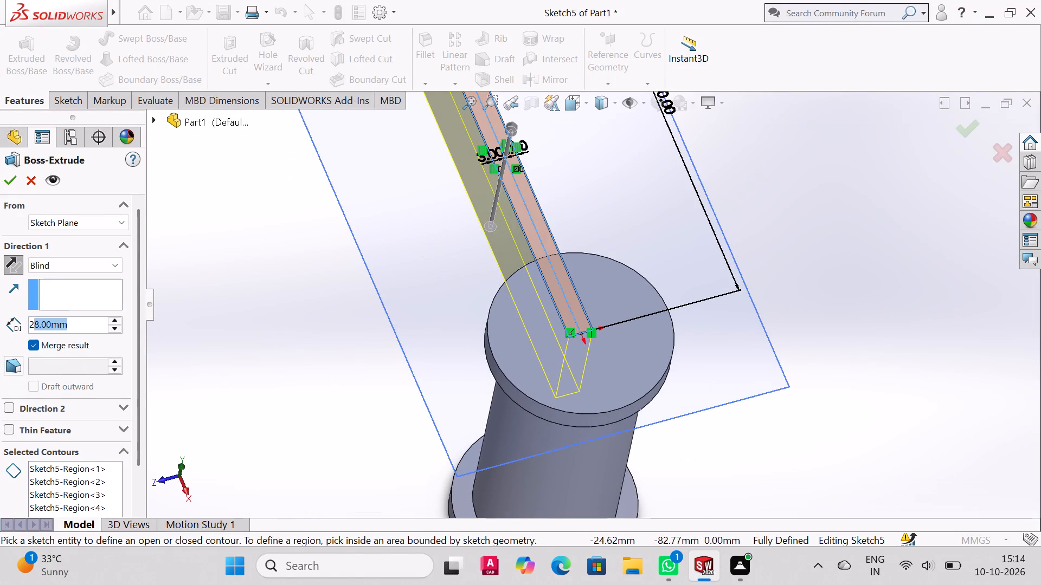
drag(0, 357, 0, 361)
text(35)
key(Return)
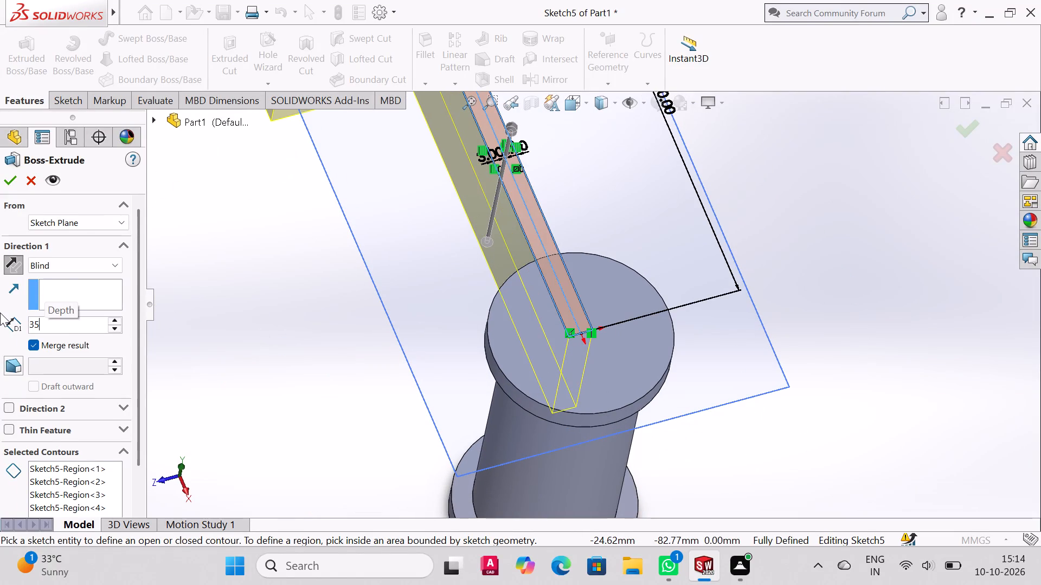
click(7, 188)
middle_drag(706, 376, 706, 327)
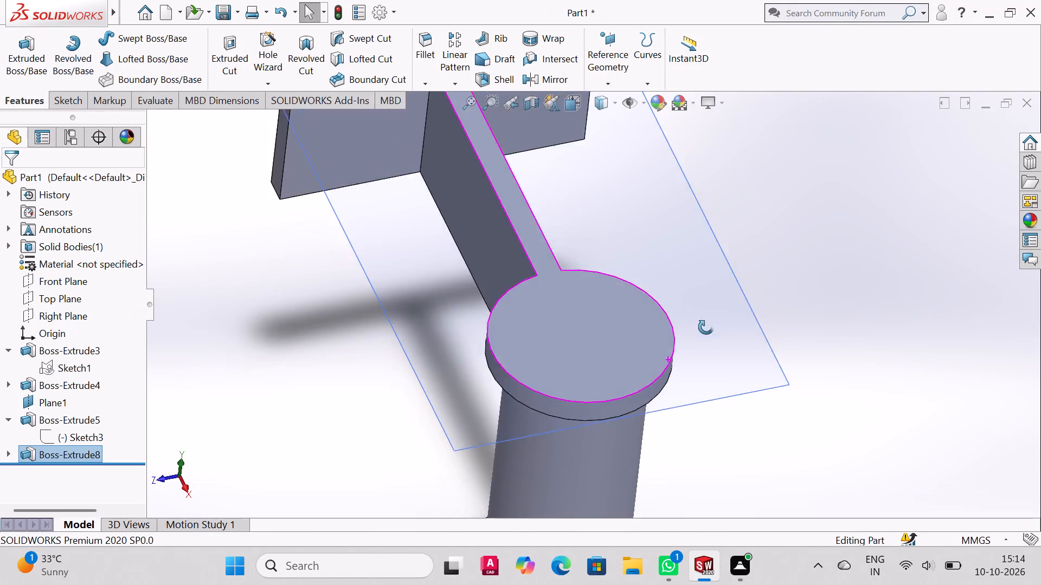
middle_drag(706, 327, 696, 382)
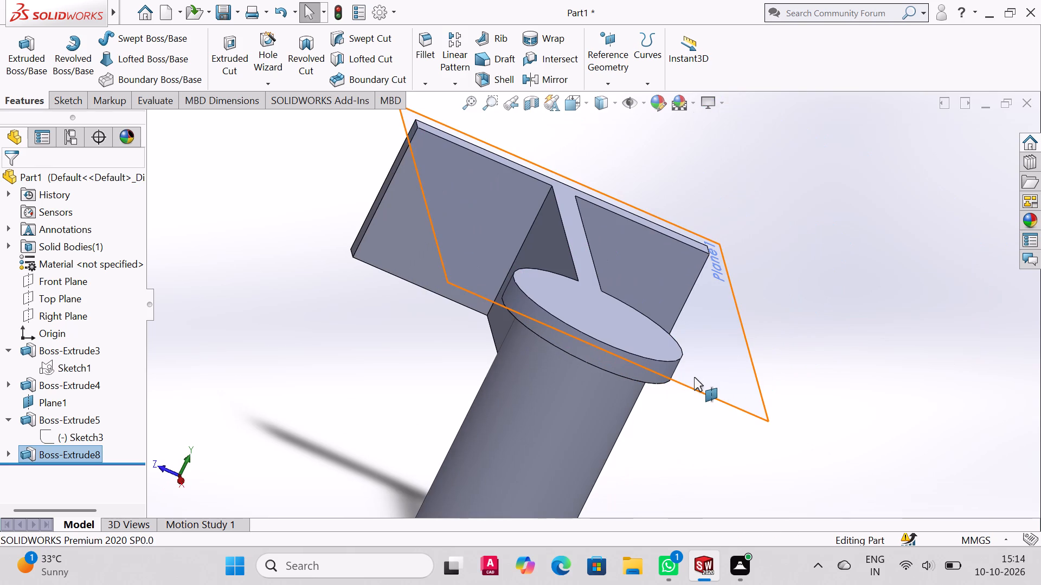
Start a new reference plane offset from the Front Plane.
key(ctrl+7)
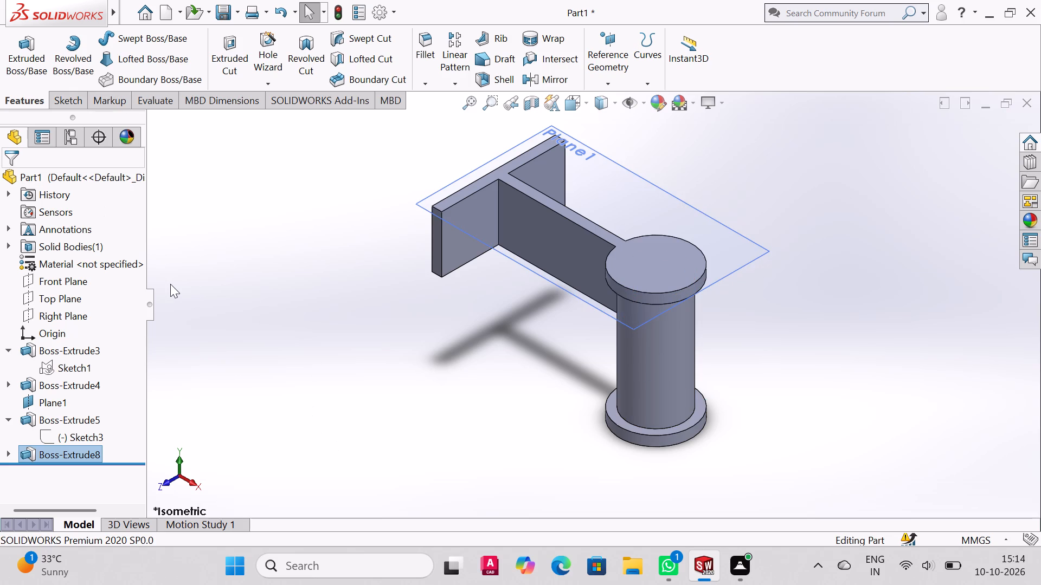
key(ctrl+1)
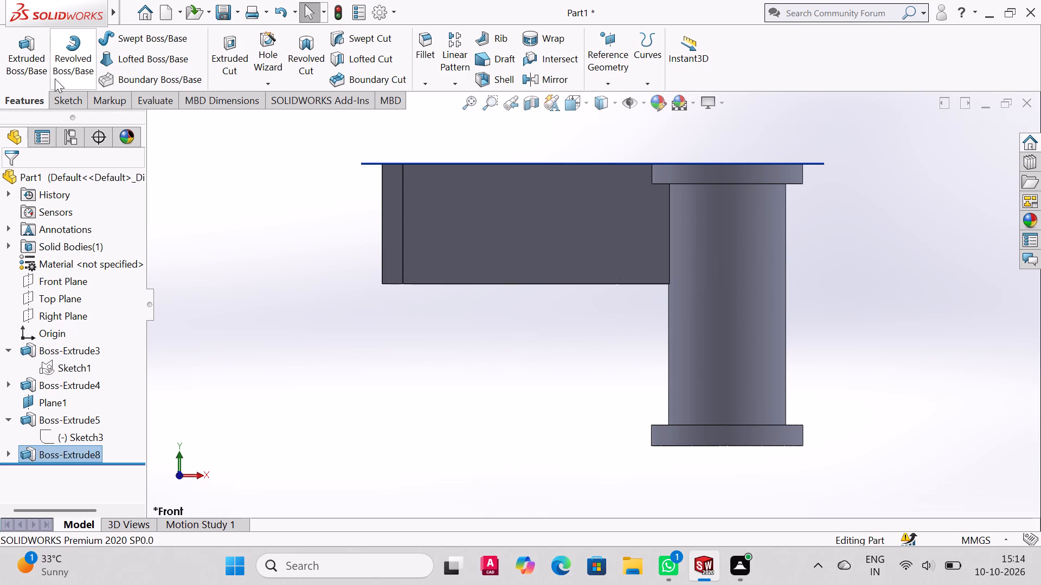
click(68, 99)
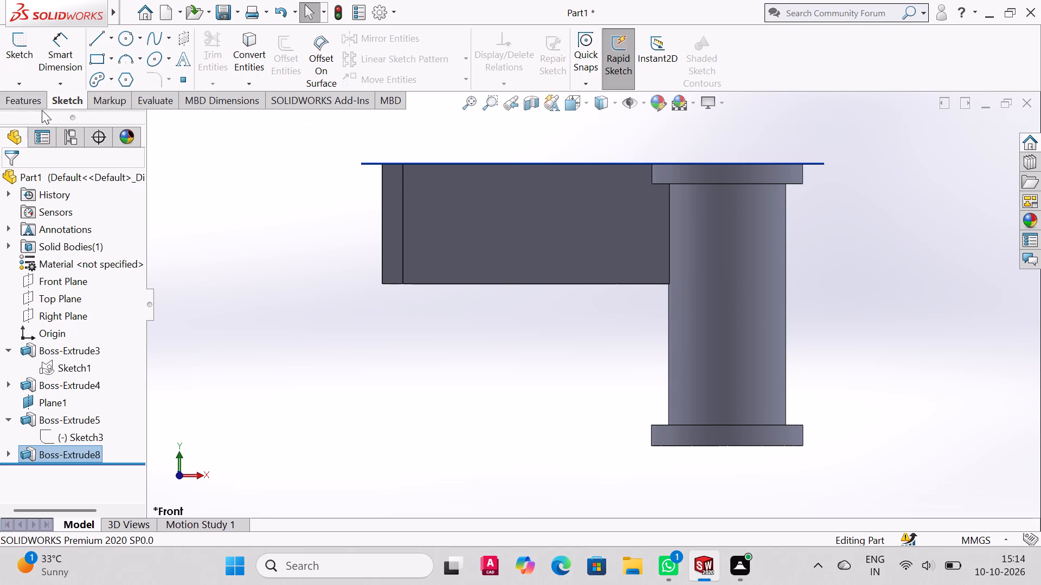
click(40, 107)
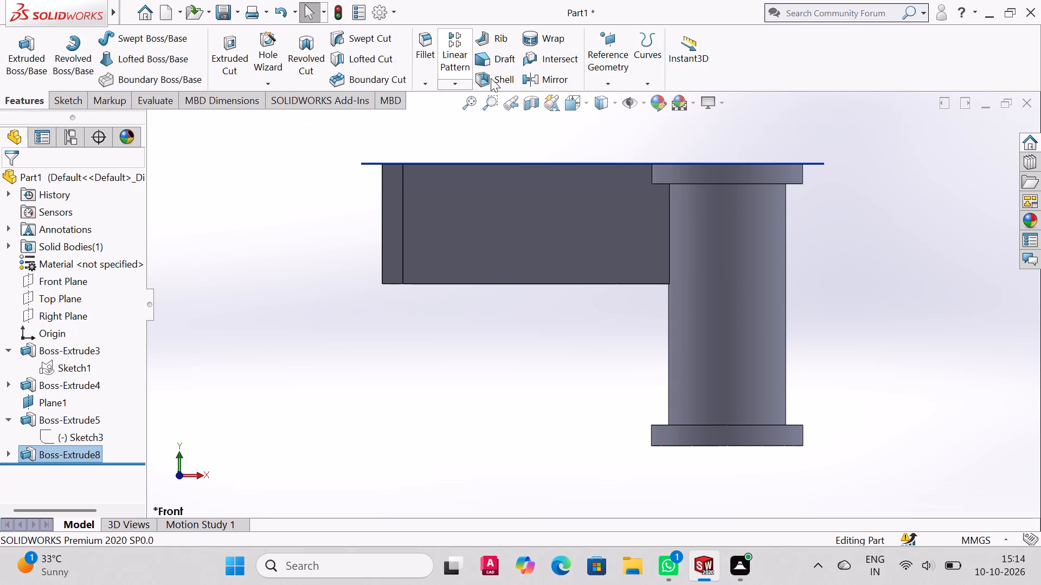
click(607, 65)
click(608, 64)
click(620, 94)
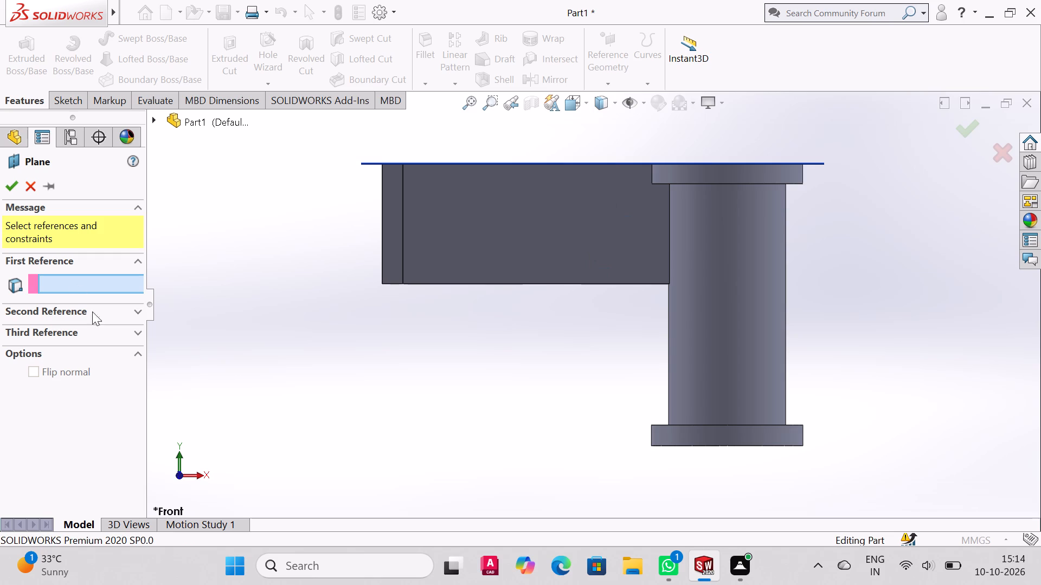
click(169, 126)
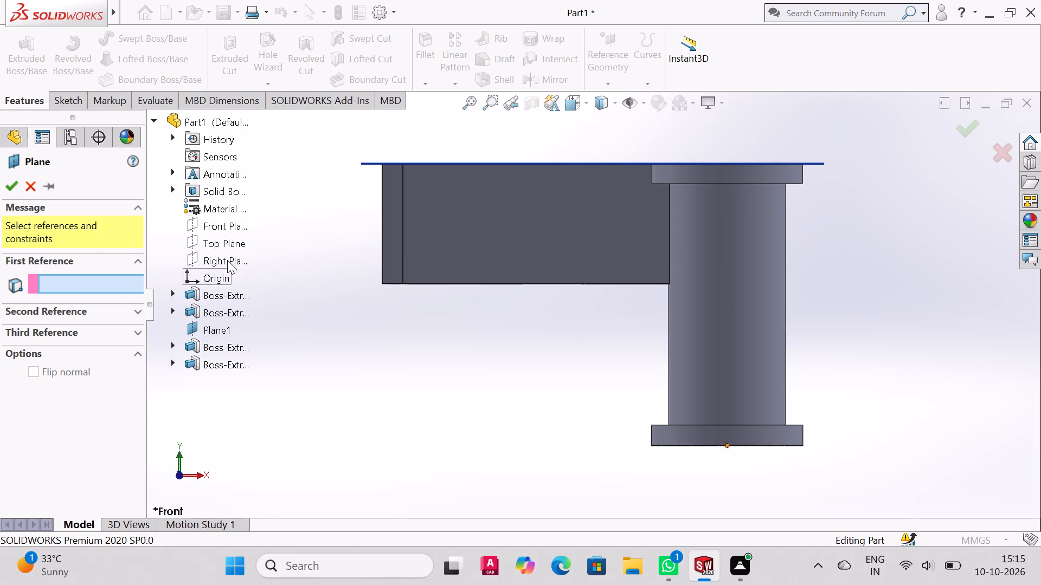
click(209, 224)
middle_drag(695, 273, 640, 384)
scroll(660, 360, up, 2)
scroll(660, 357, down, 1)
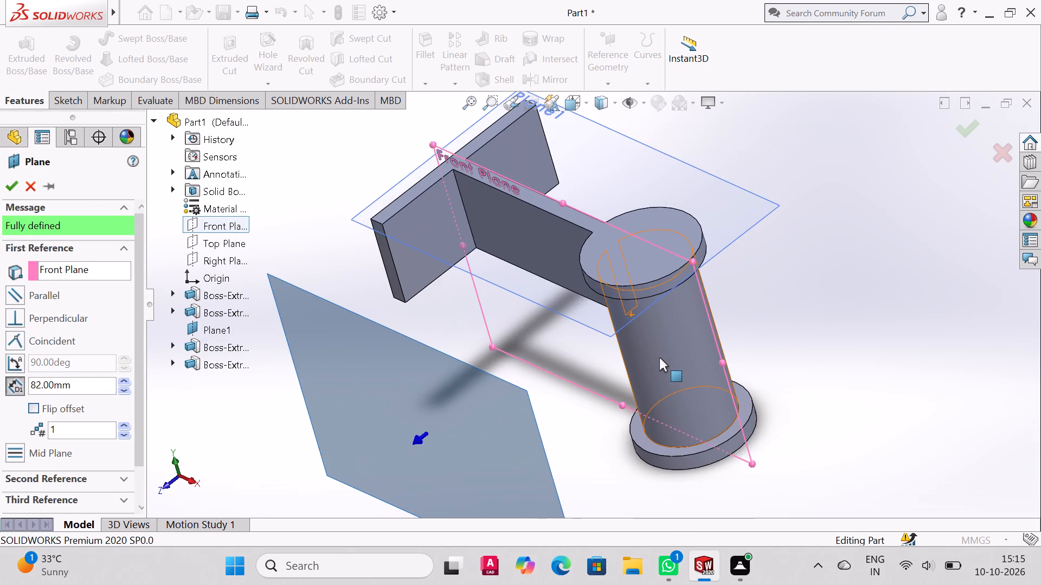
scroll(655, 365, up, 2)
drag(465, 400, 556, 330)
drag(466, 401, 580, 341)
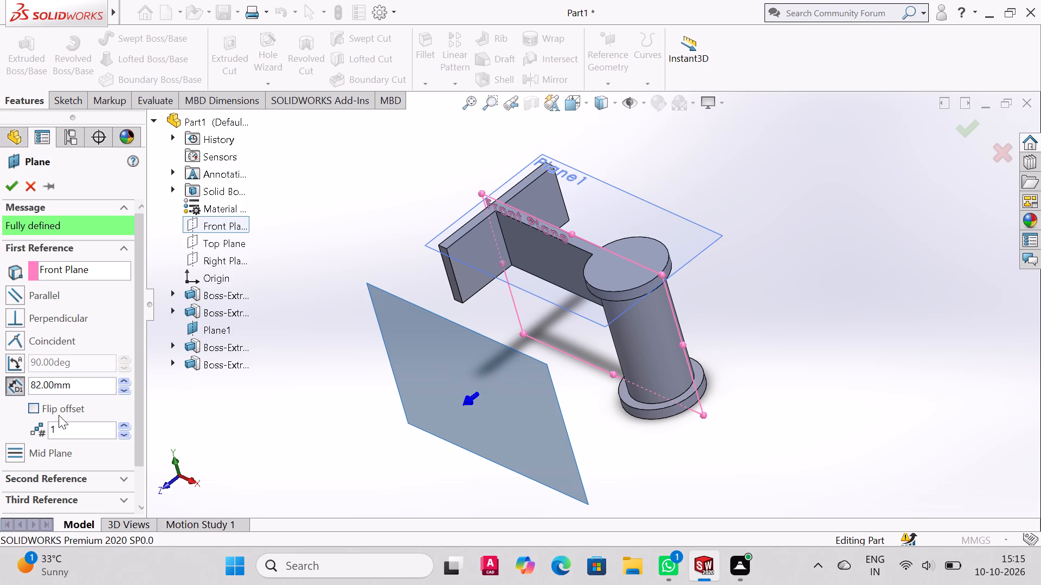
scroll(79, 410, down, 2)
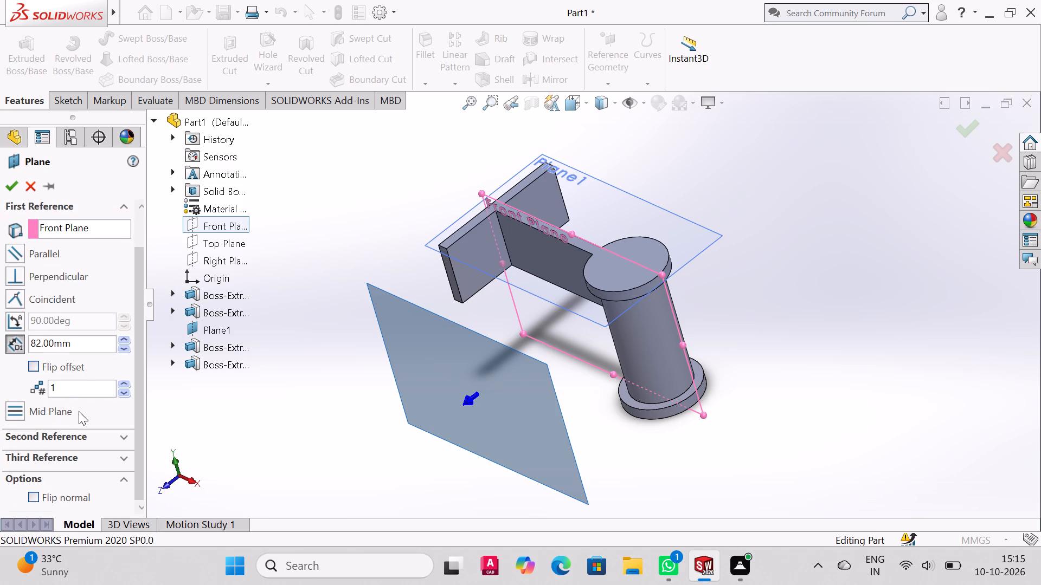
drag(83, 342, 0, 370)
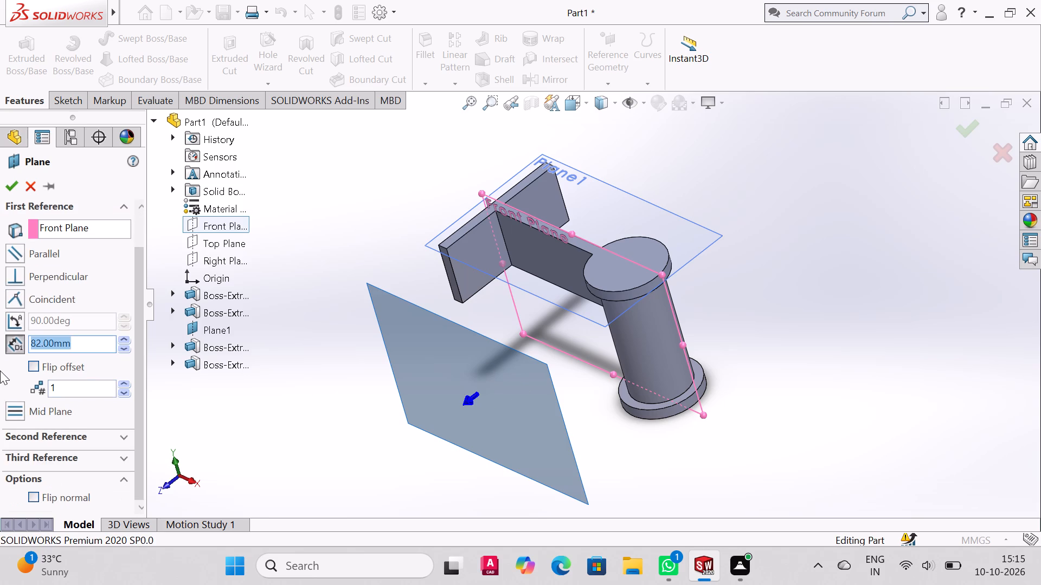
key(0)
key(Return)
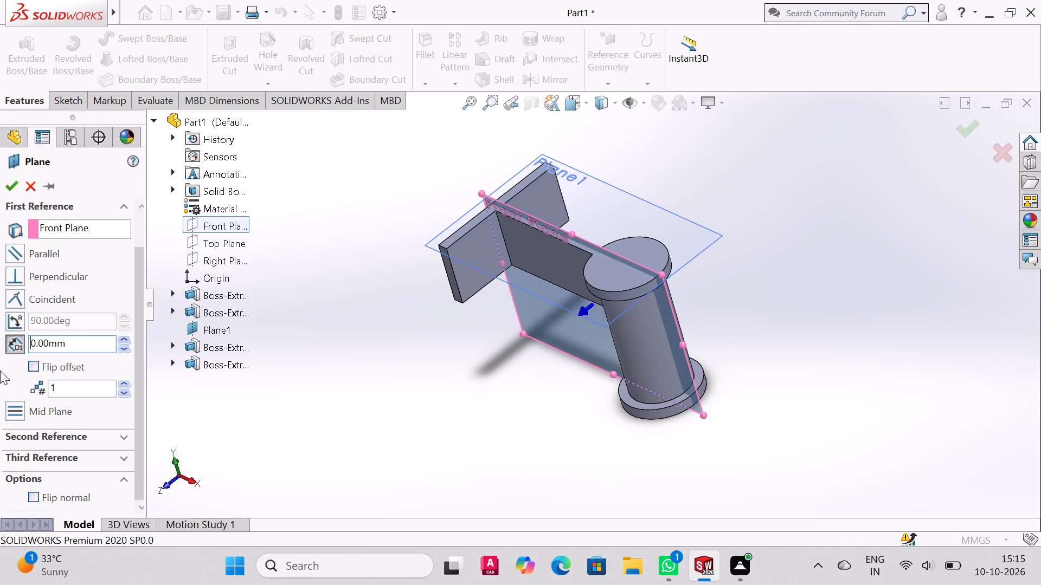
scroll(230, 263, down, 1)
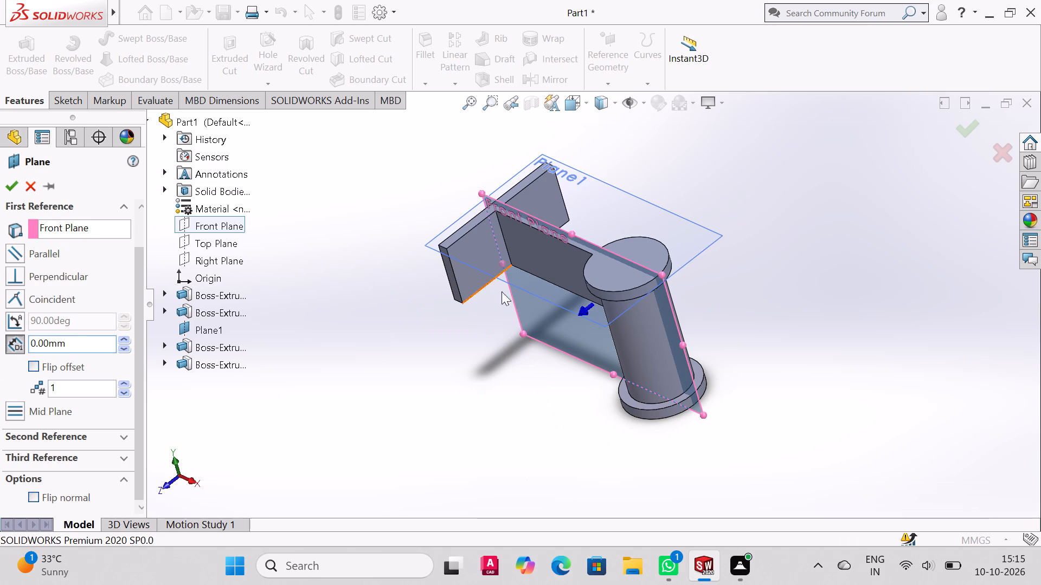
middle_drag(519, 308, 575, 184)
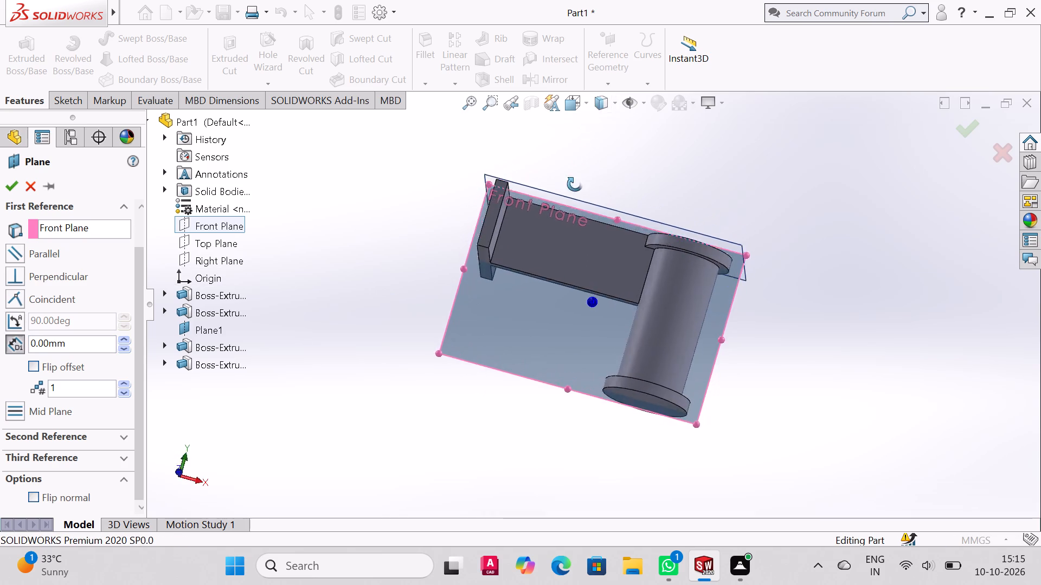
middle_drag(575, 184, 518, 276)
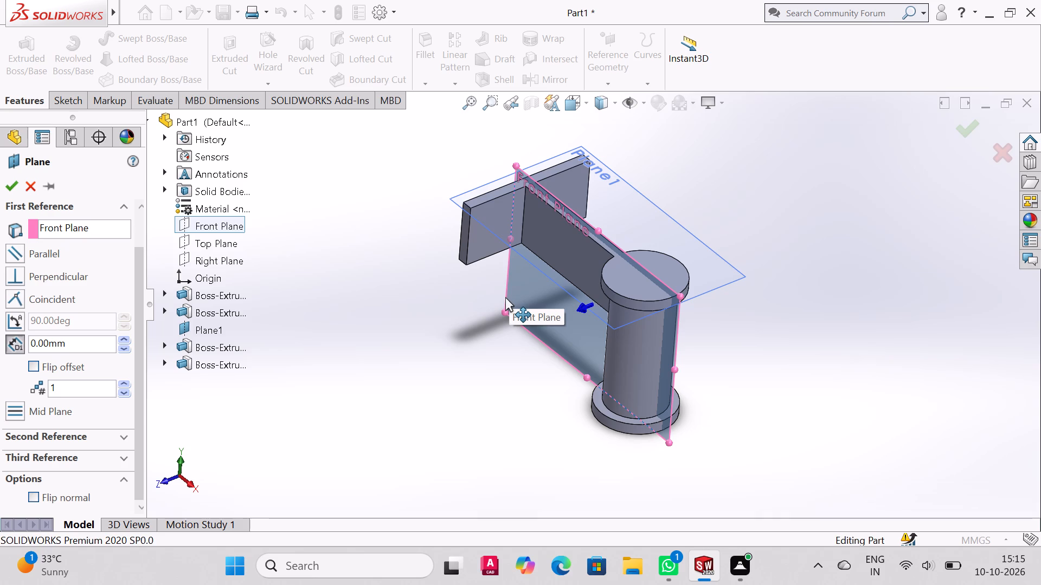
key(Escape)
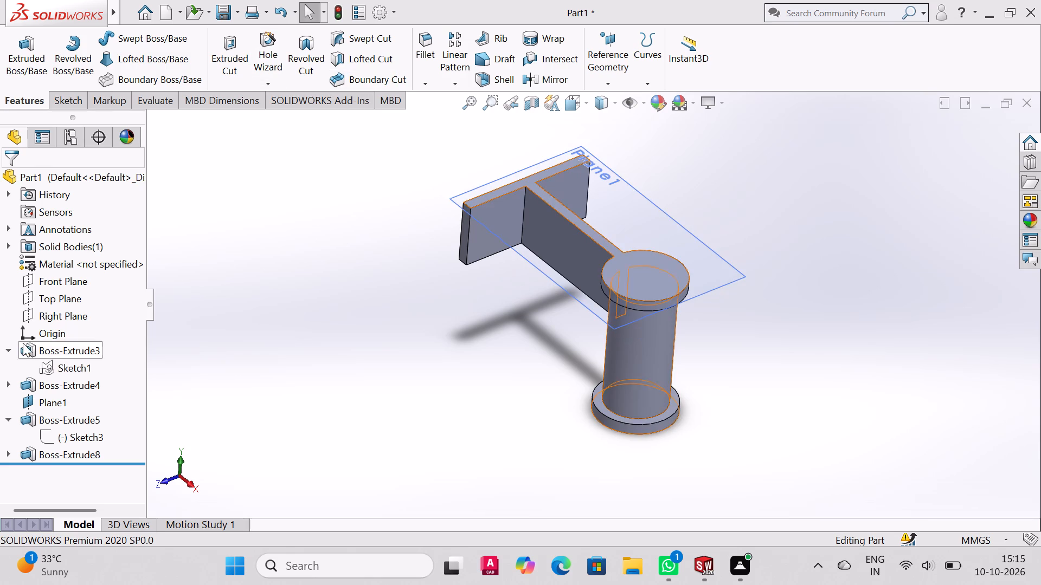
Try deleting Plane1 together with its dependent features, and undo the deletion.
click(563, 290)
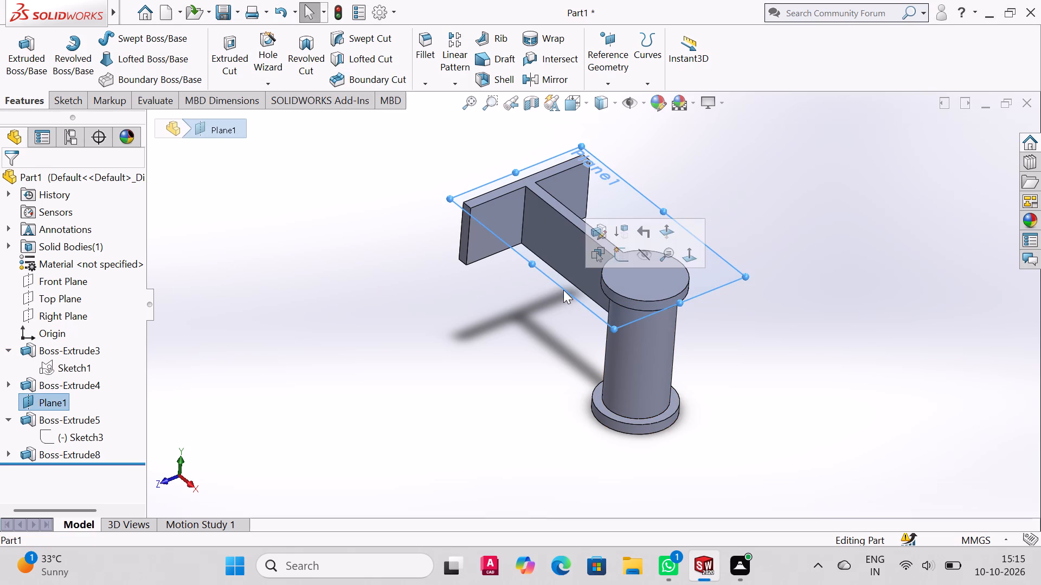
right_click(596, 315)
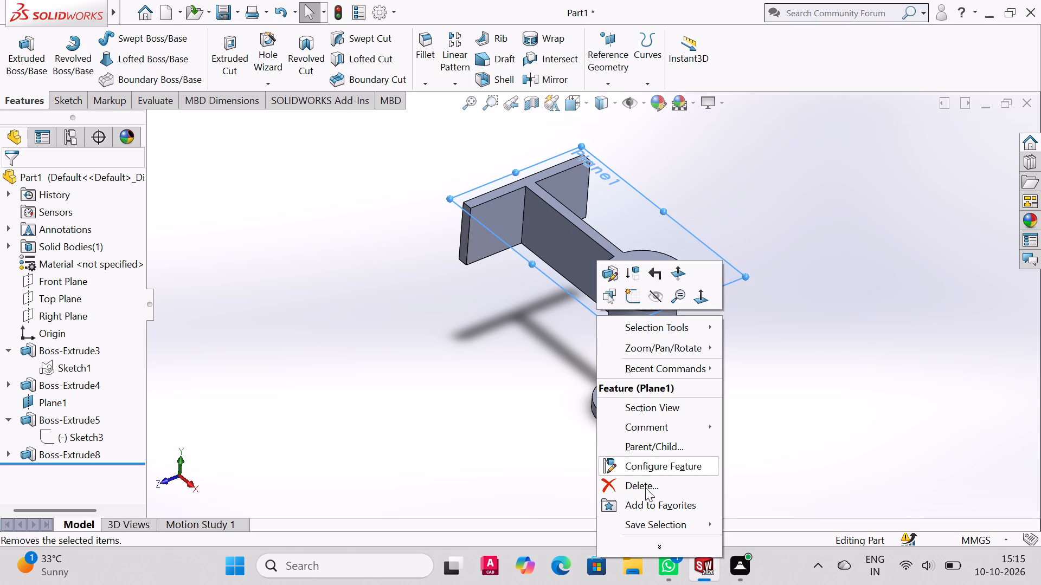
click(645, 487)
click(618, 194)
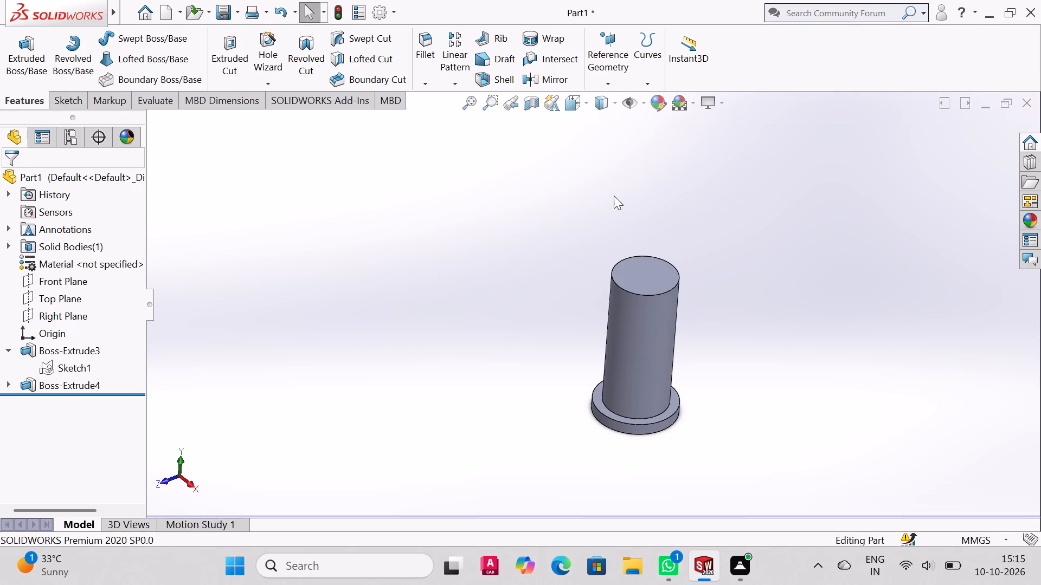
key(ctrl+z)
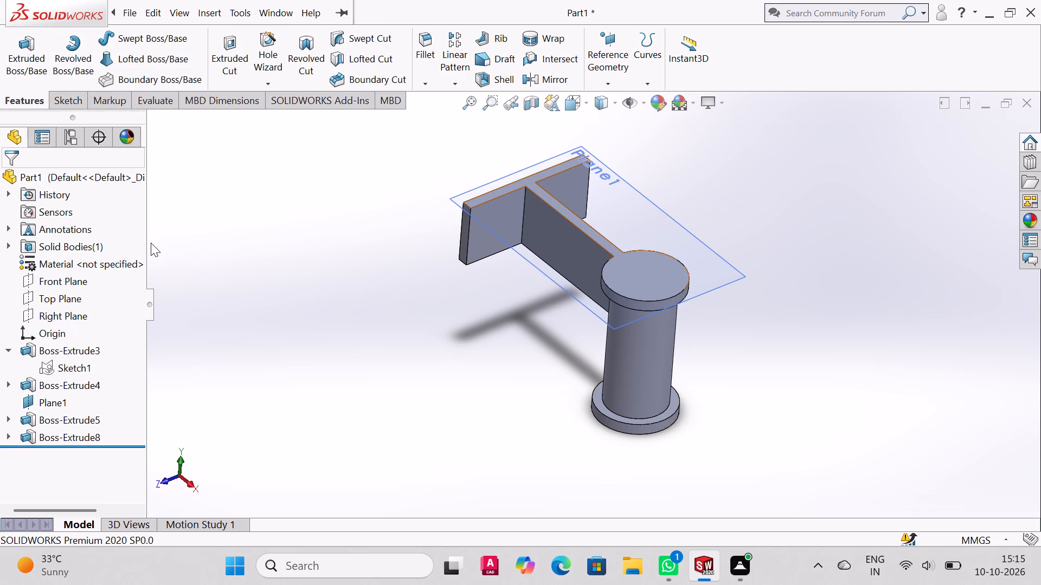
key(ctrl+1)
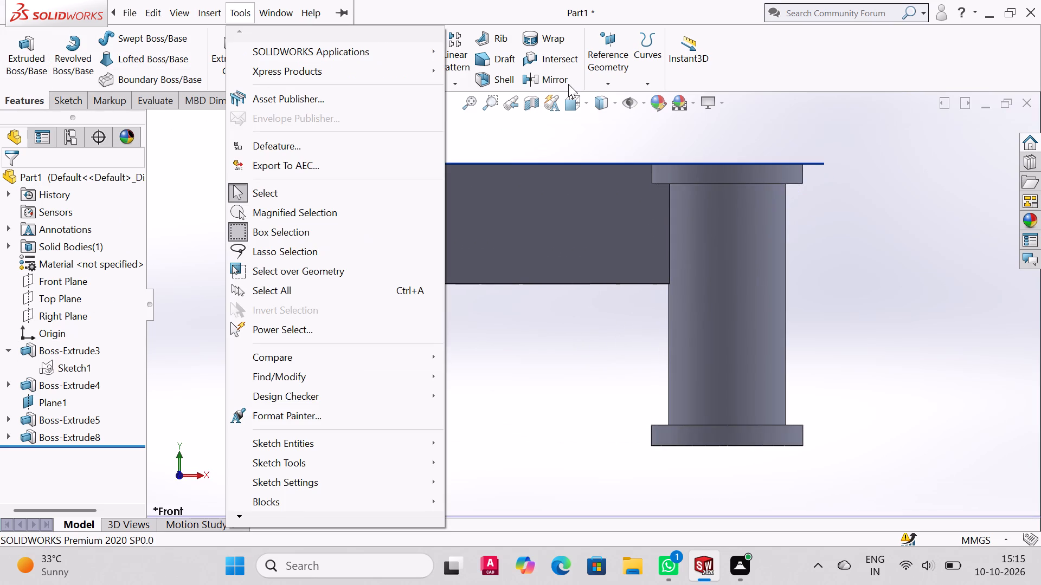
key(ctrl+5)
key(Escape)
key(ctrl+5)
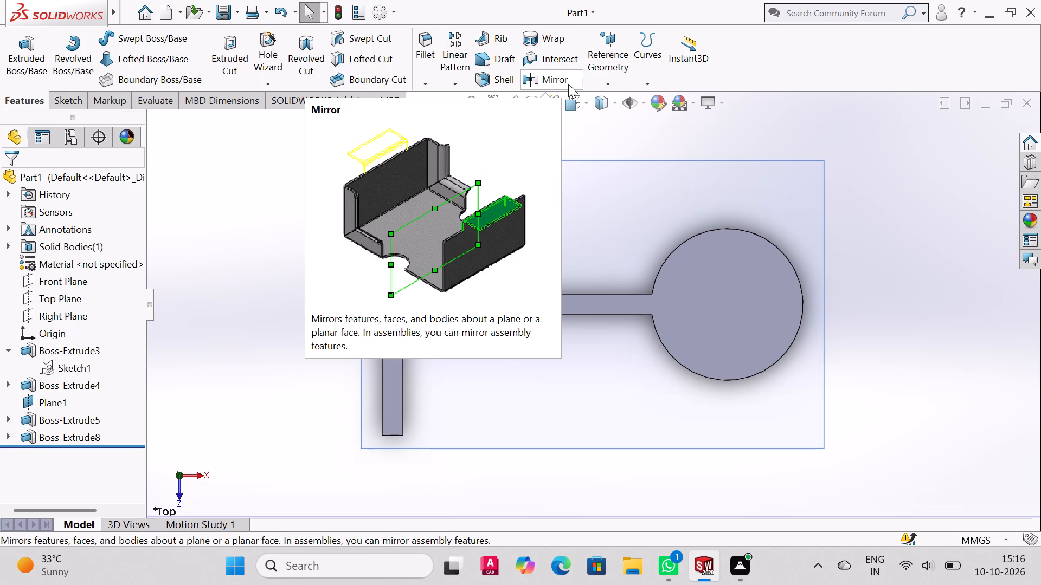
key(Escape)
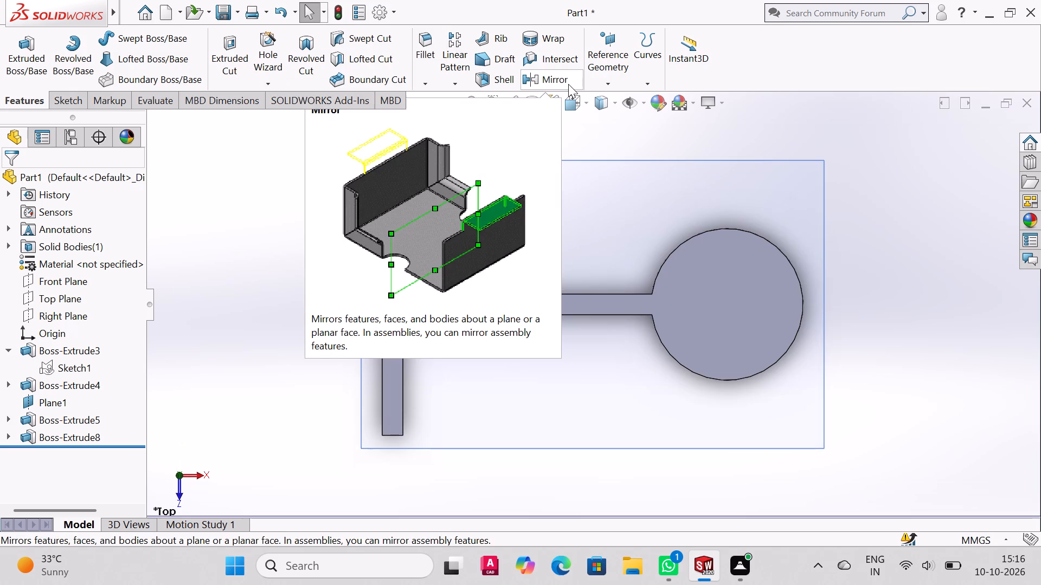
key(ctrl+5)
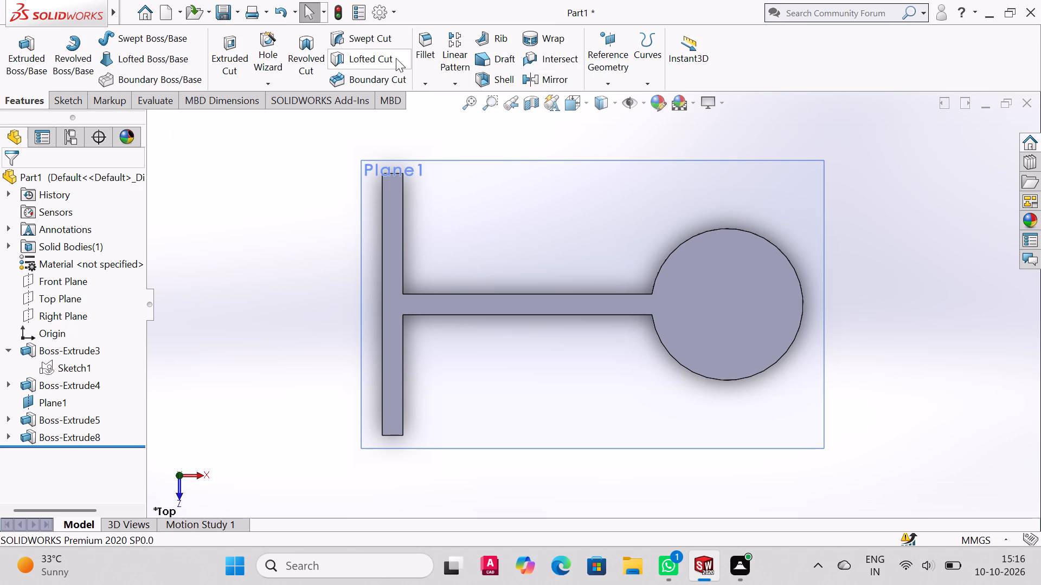
Create a reference plane offset 47 mm above the Top Plane, level with the underside of the arm.
click(599, 56)
click(624, 97)
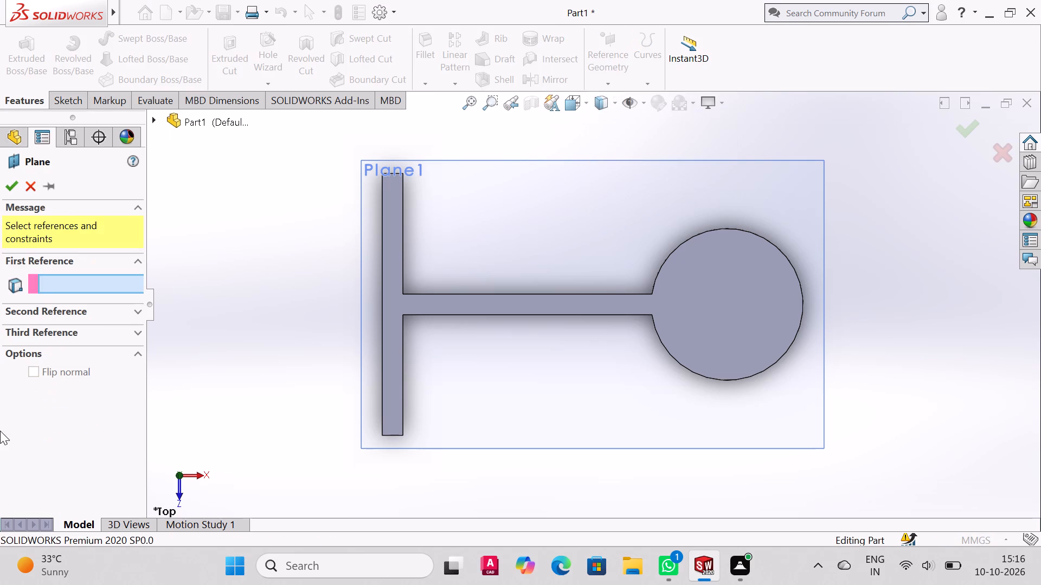
click(153, 119)
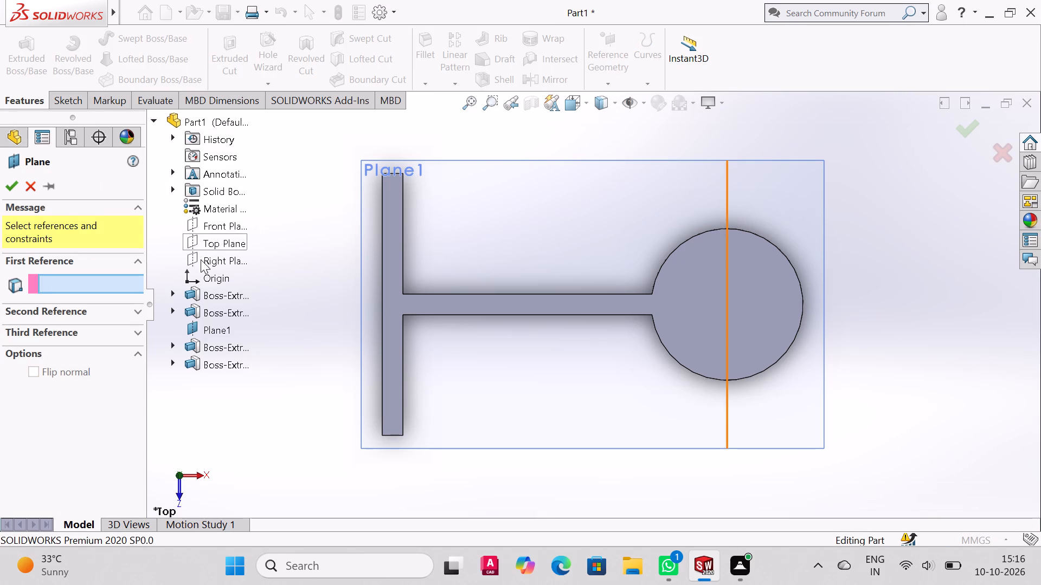
click(212, 241)
middle_drag(735, 405, 728, 211)
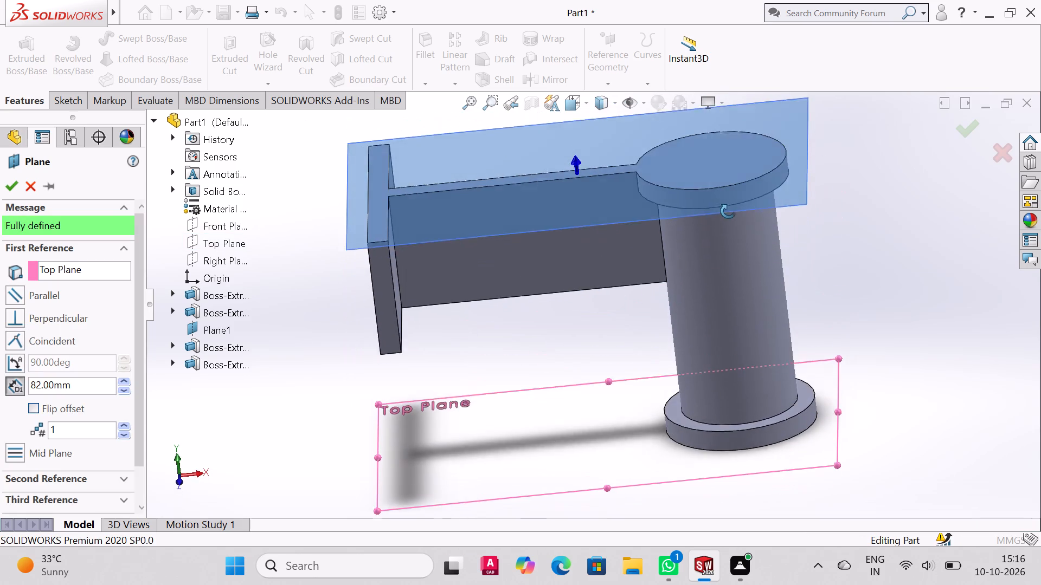
middle_drag(728, 211, 727, 191)
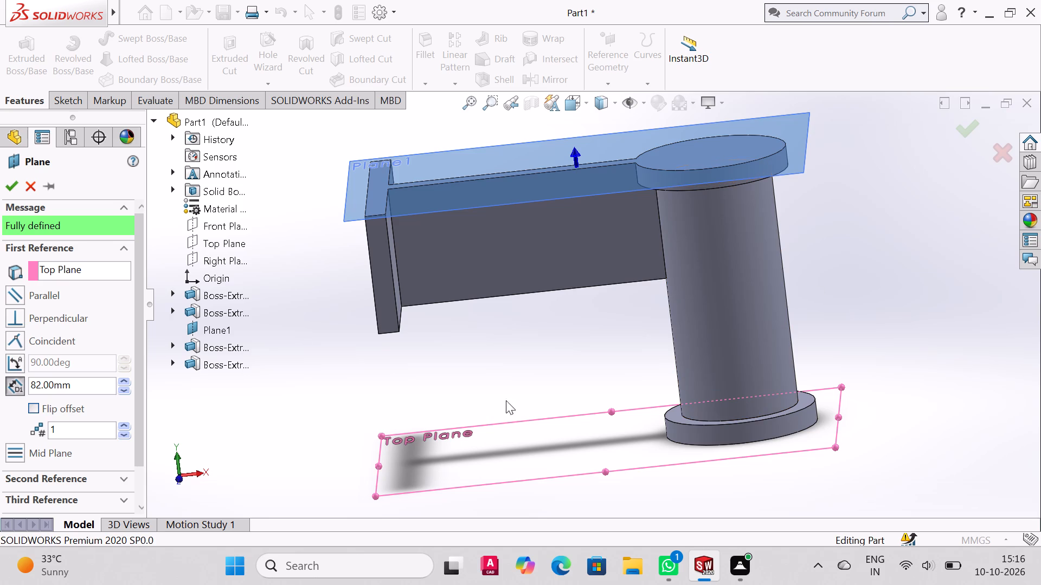
drag(83, 382, 0, 381)
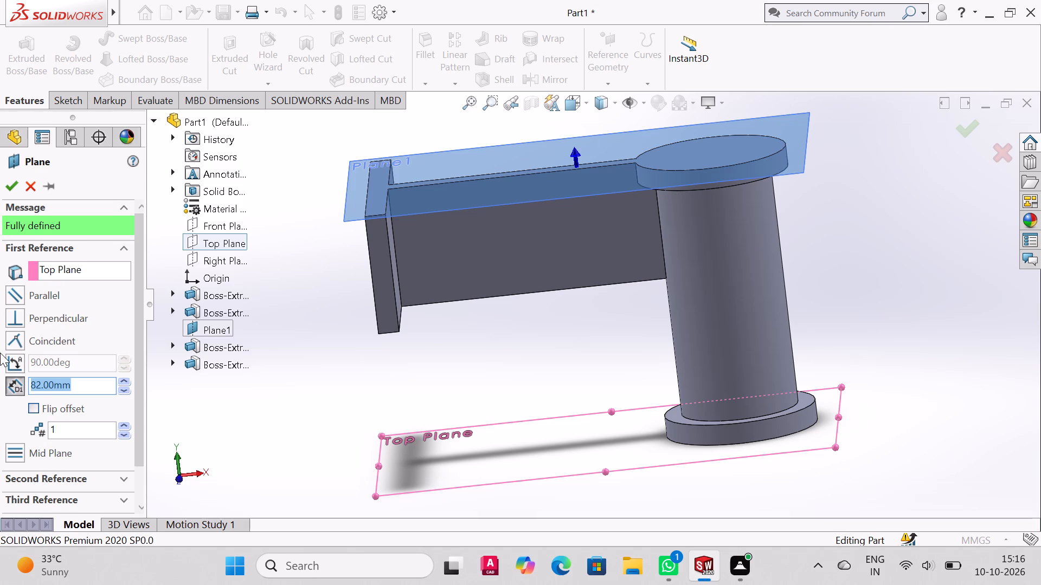
text(47)
key(Return)
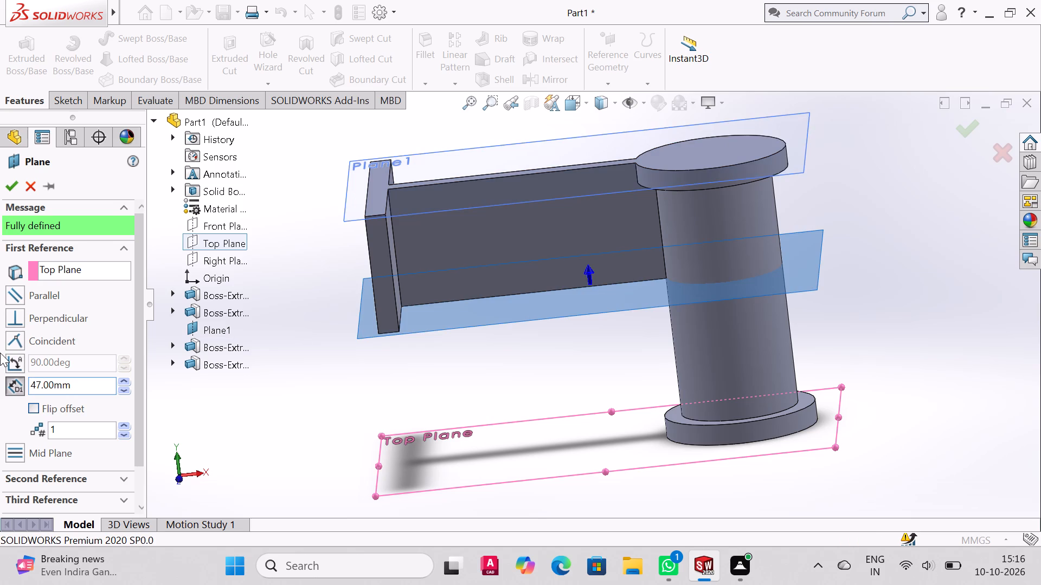
scroll(528, 327, down, 1)
middle_drag(528, 327, 505, 393)
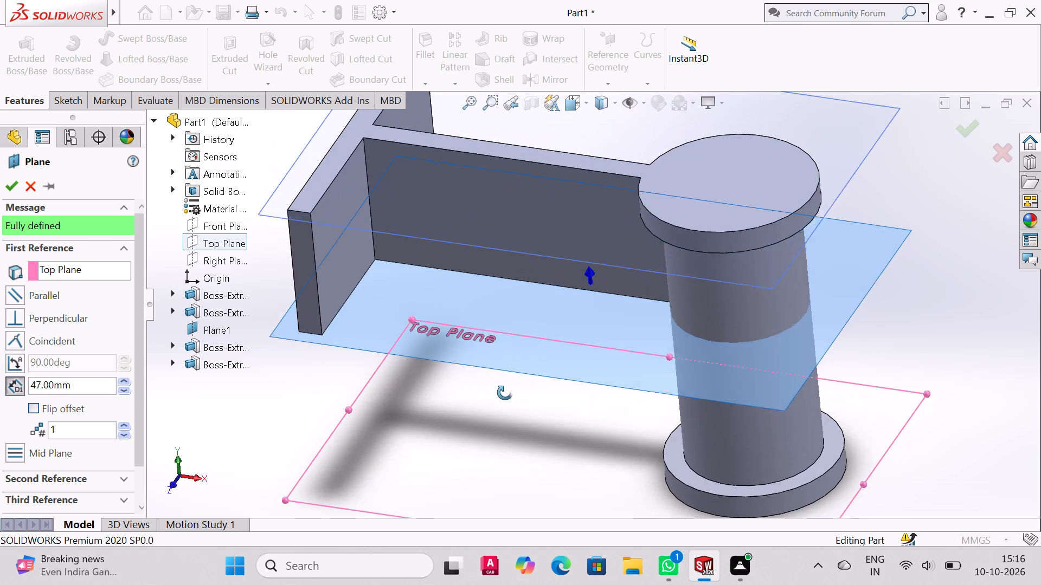
middle_drag(505, 393, 505, 403)
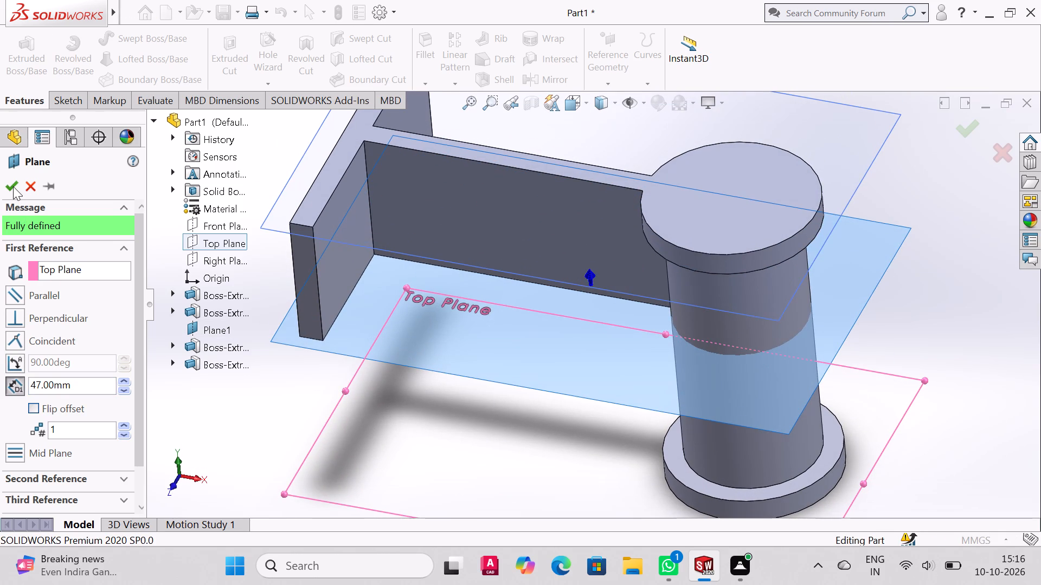
click(13, 186)
On the new 47 mm offset plane, sketch a line about 24 mm long from the arm corner along the wall plate's lower inner edge.
middle_drag(558, 320, 535, 344)
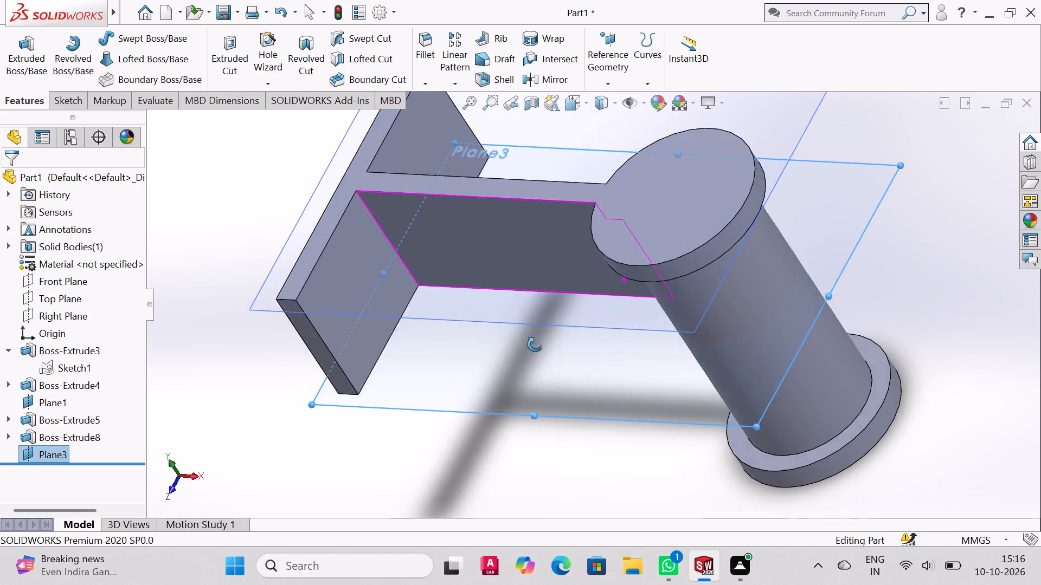
middle_drag(535, 344, 553, 395)
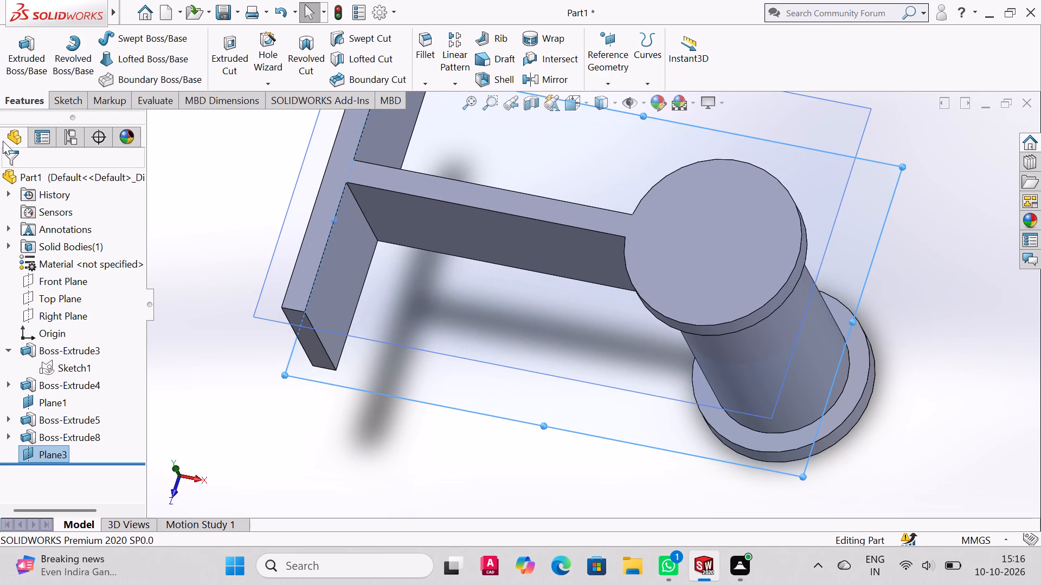
click(48, 100)
click(82, 105)
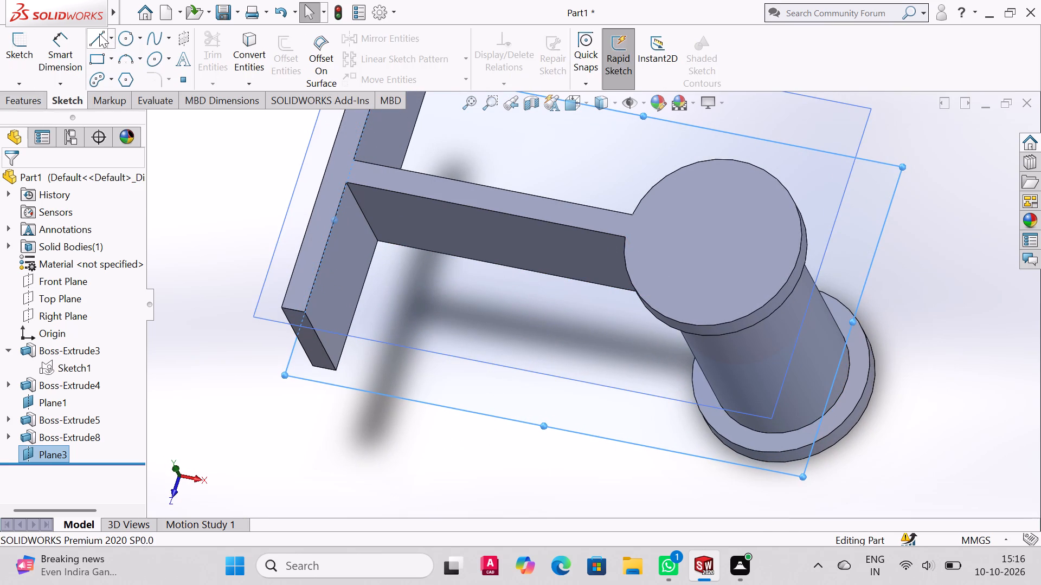
click(99, 34)
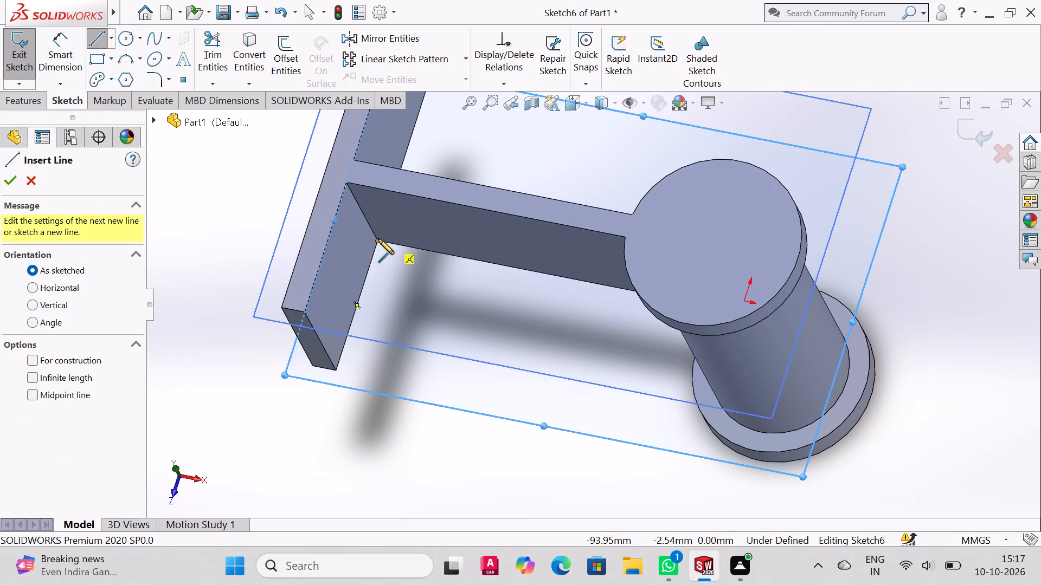
click(378, 239)
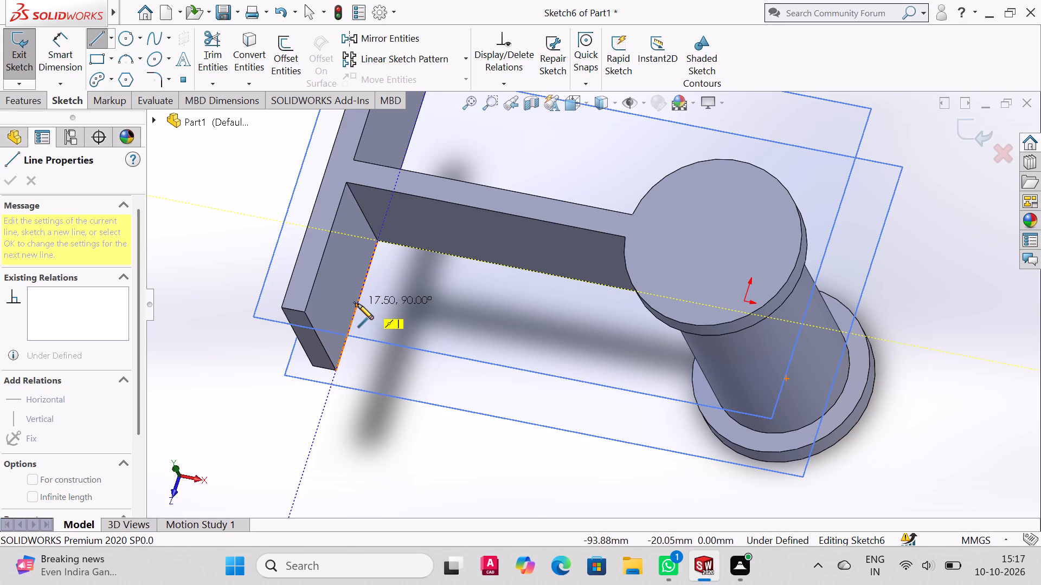
click(348, 334)
right_click(348, 334)
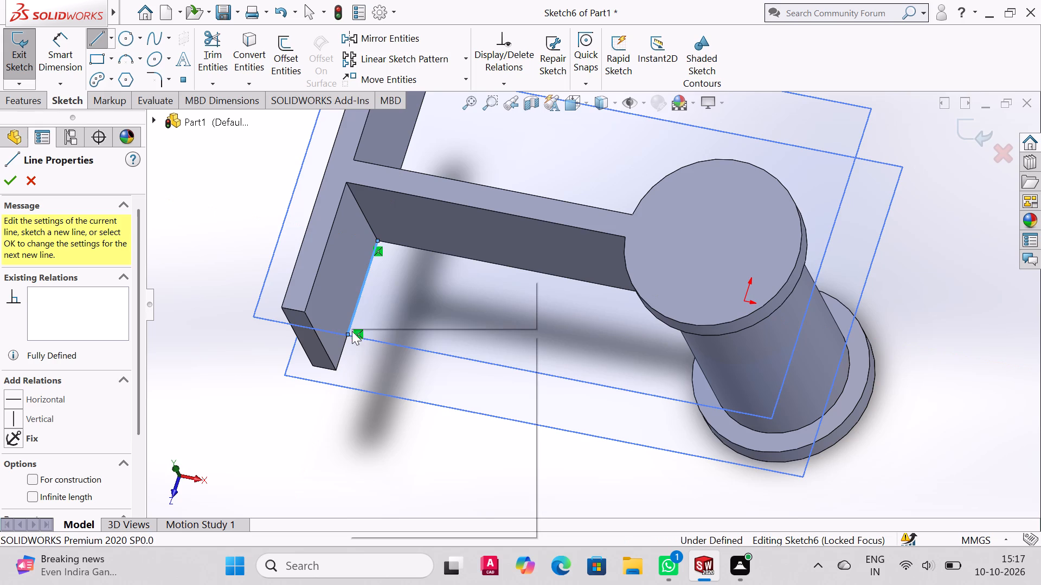
click(376, 336)
Sketch a line about 25 mm long from the arm's other corner along the wall plate's inner edge, on the arm's rear side.
middle_drag(396, 250, 400, 304)
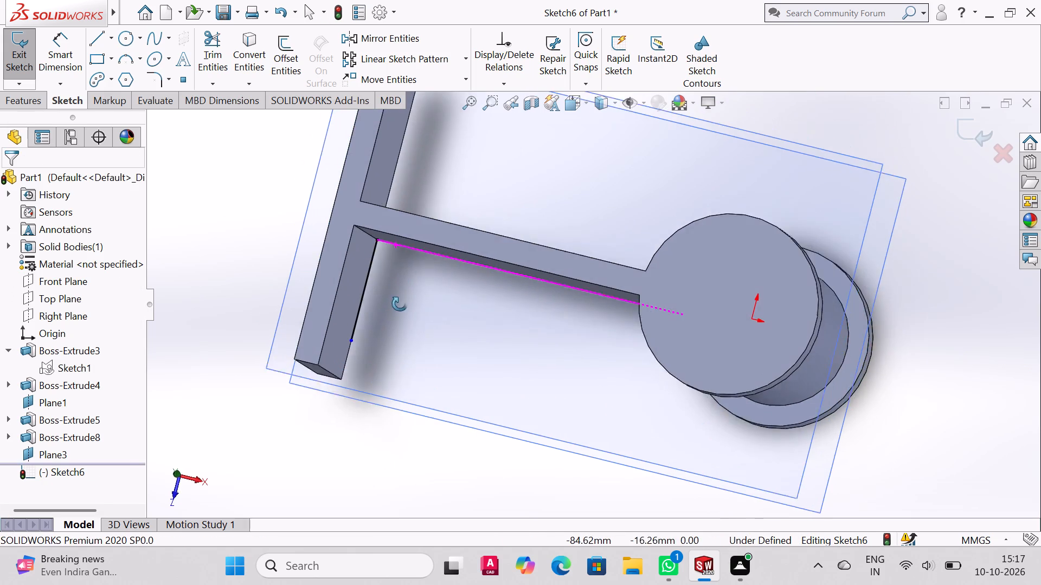
middle_drag(400, 304, 395, 328)
click(92, 36)
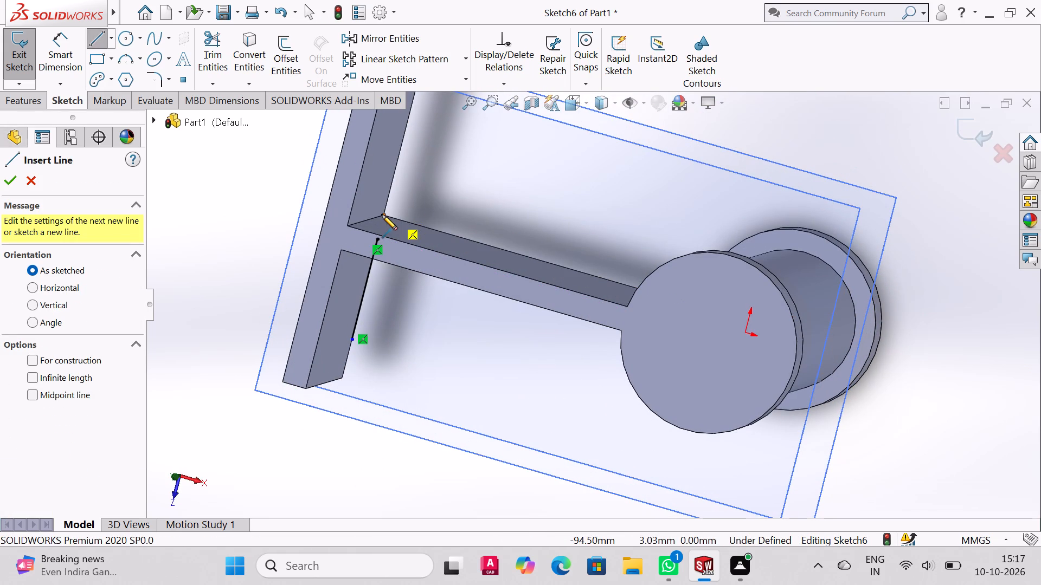
click(382, 216)
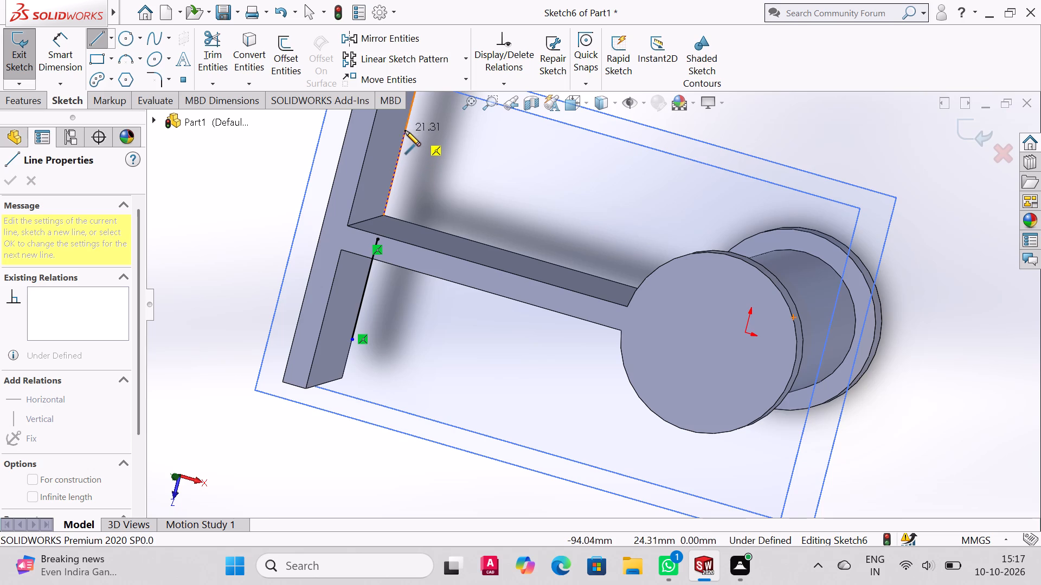
scroll(409, 117, up, 1)
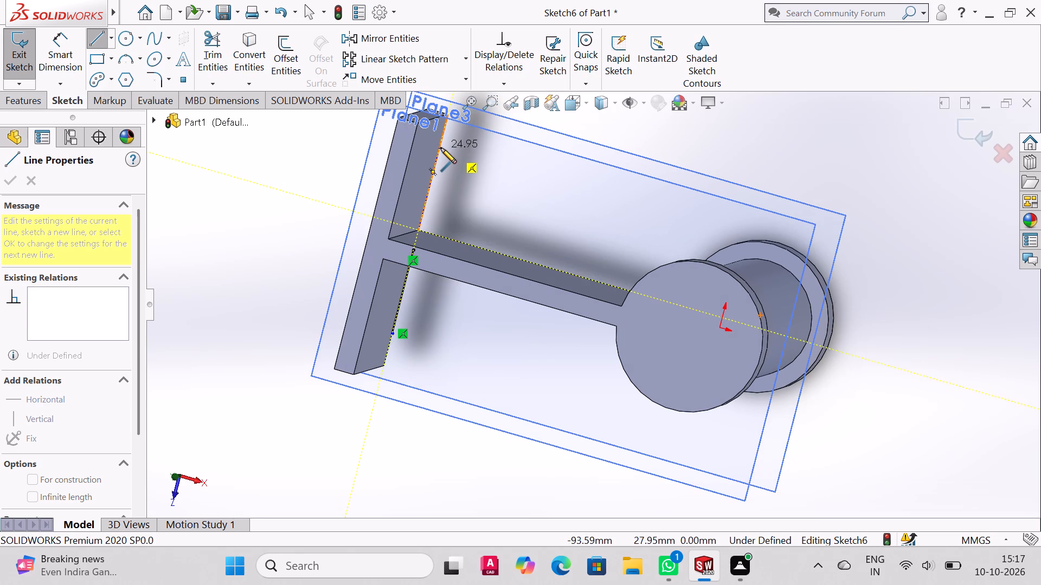
click(441, 147)
right_click(441, 147)
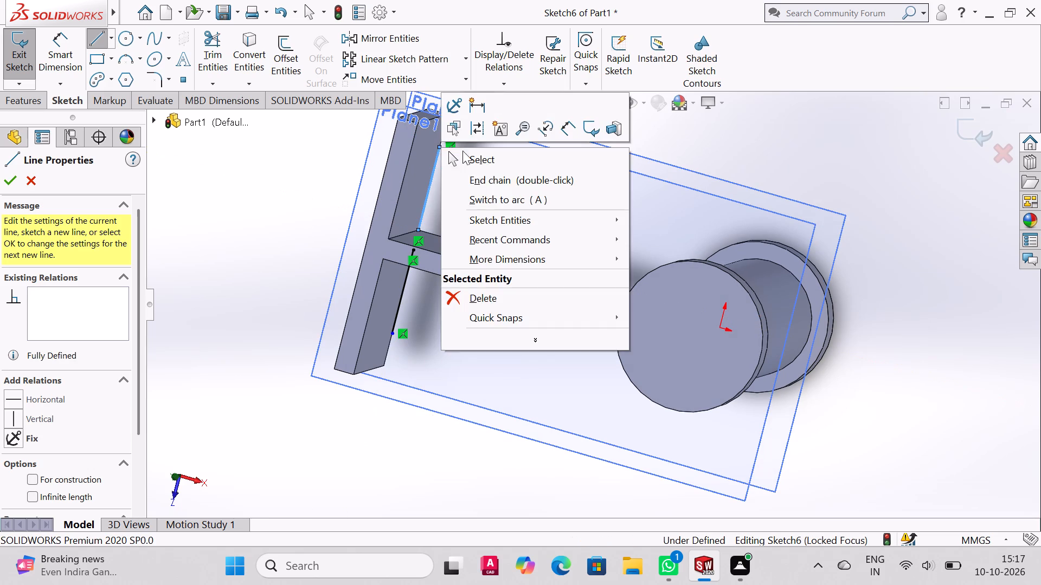
click(468, 153)
Dimension the two lines along the wall plate's inner edge to 25 mm each.
click(68, 44)
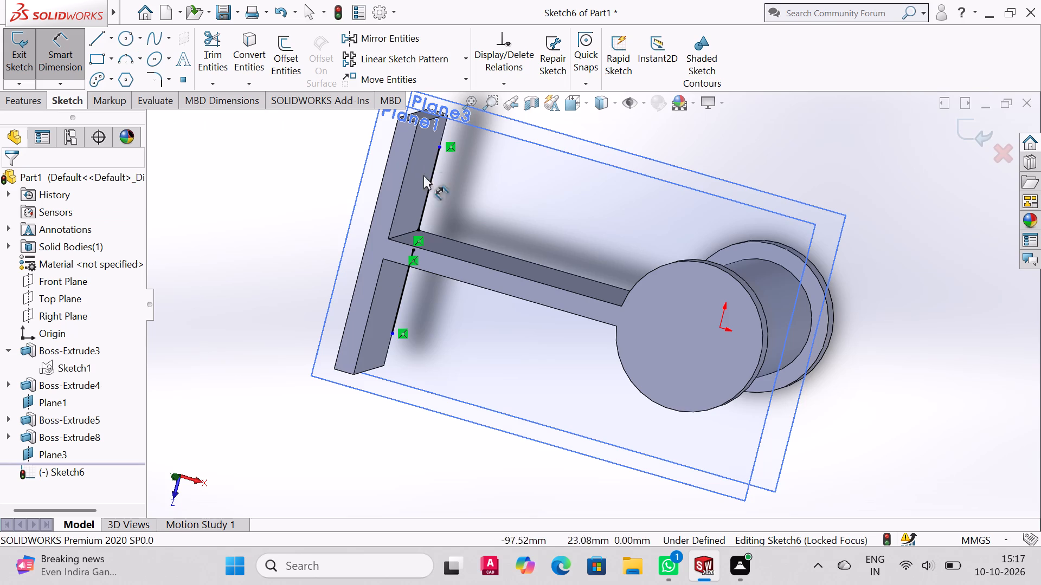
click(430, 184)
click(337, 173)
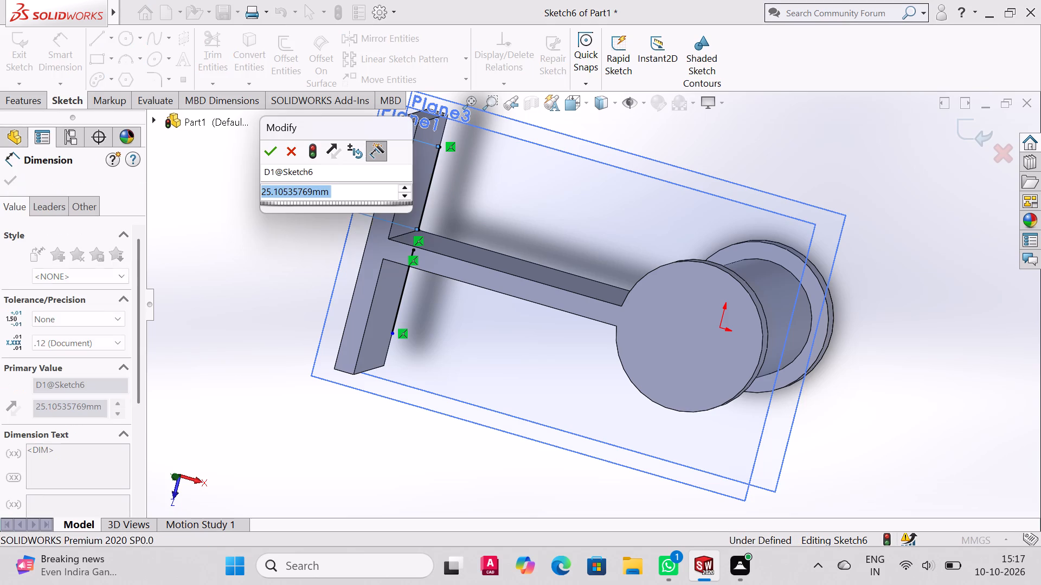
text(25)
key(Return)
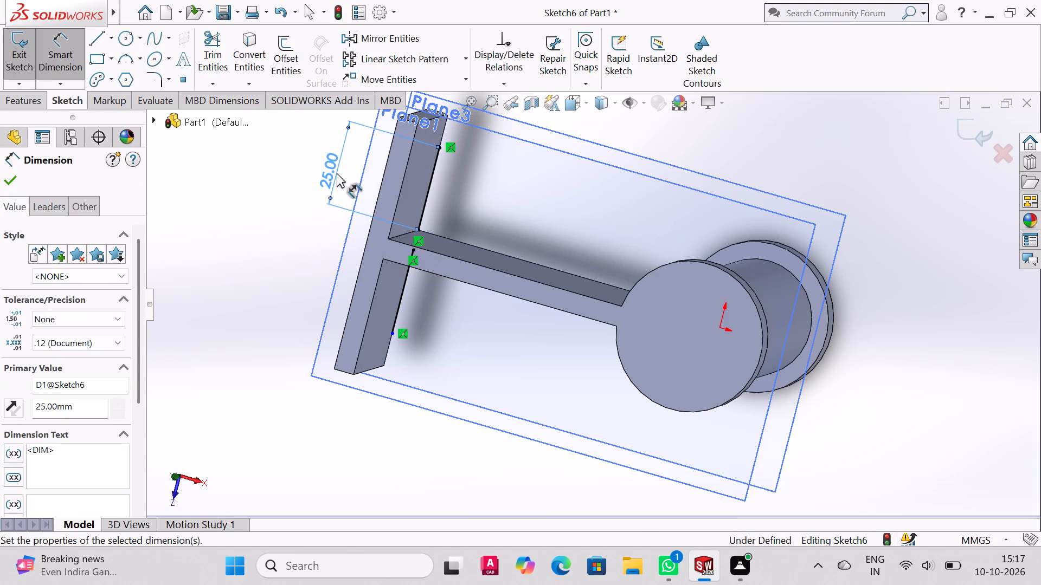
click(399, 297)
click(316, 275)
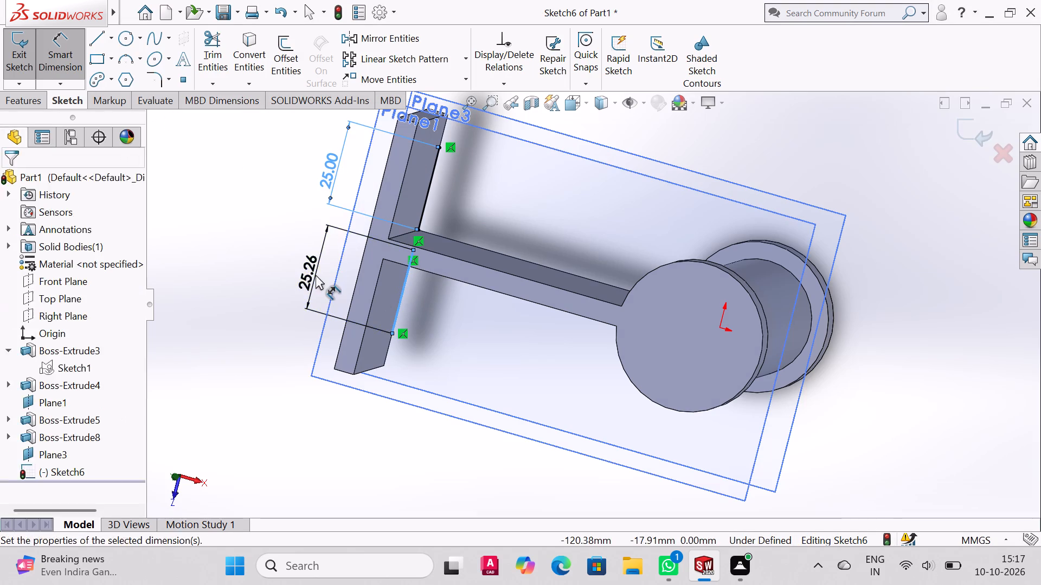
text(25)
key(Return)
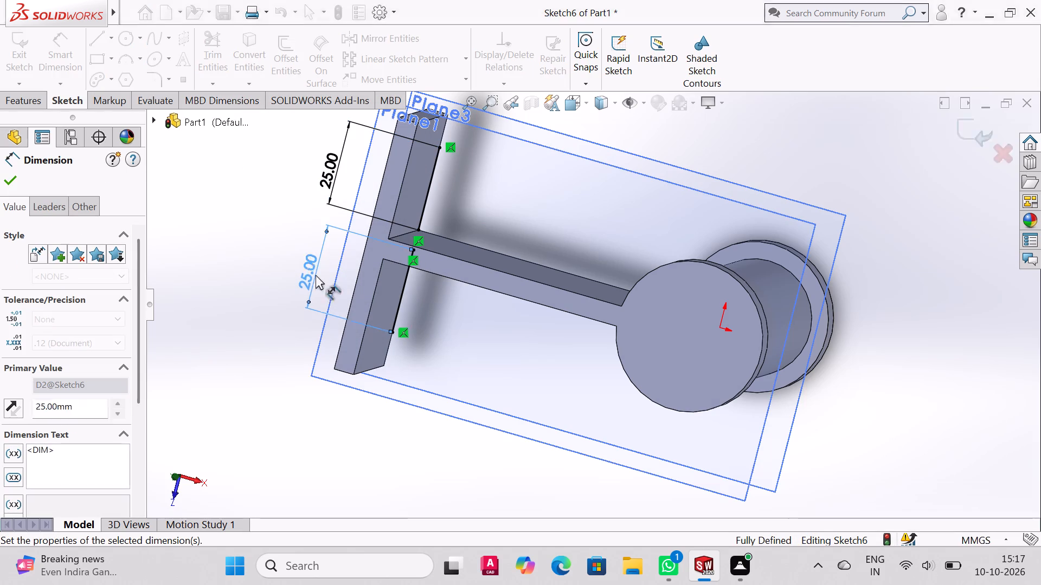
click(4, 181)
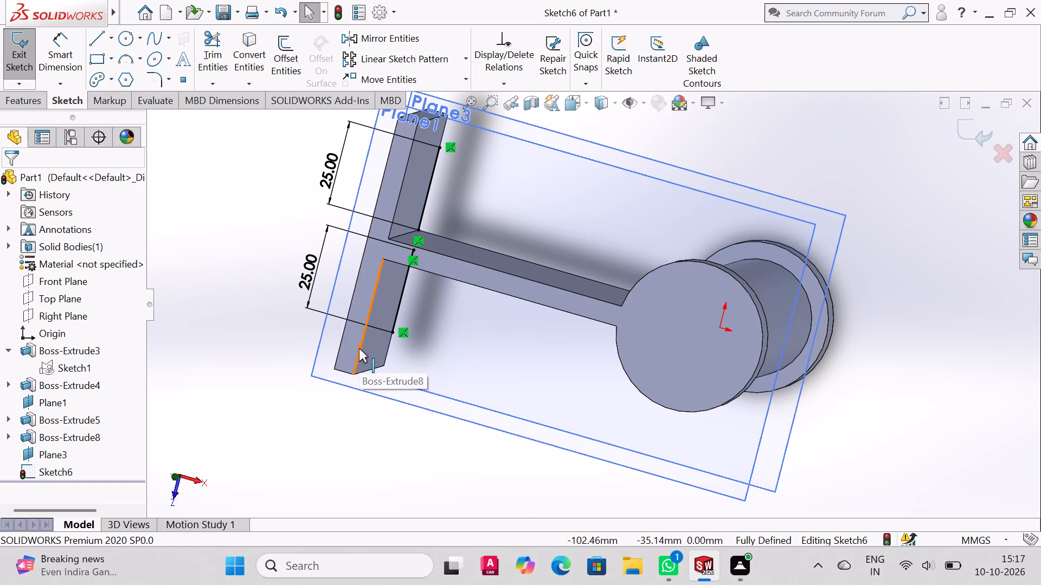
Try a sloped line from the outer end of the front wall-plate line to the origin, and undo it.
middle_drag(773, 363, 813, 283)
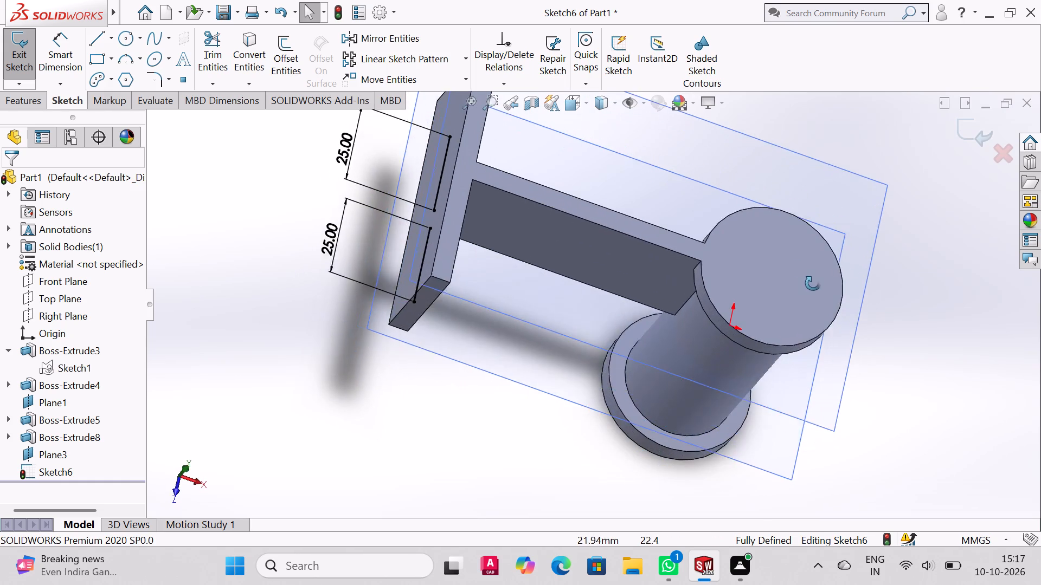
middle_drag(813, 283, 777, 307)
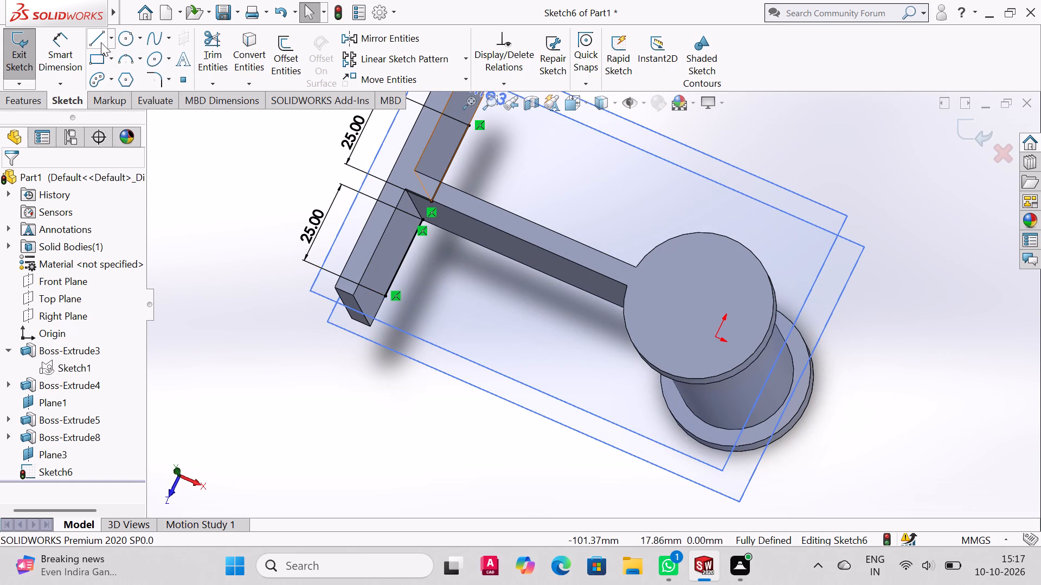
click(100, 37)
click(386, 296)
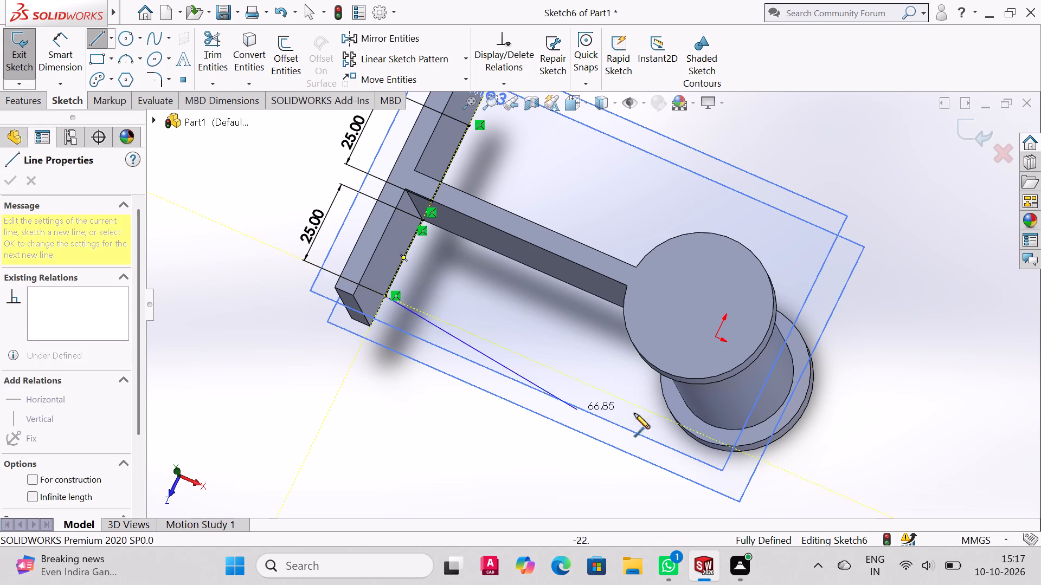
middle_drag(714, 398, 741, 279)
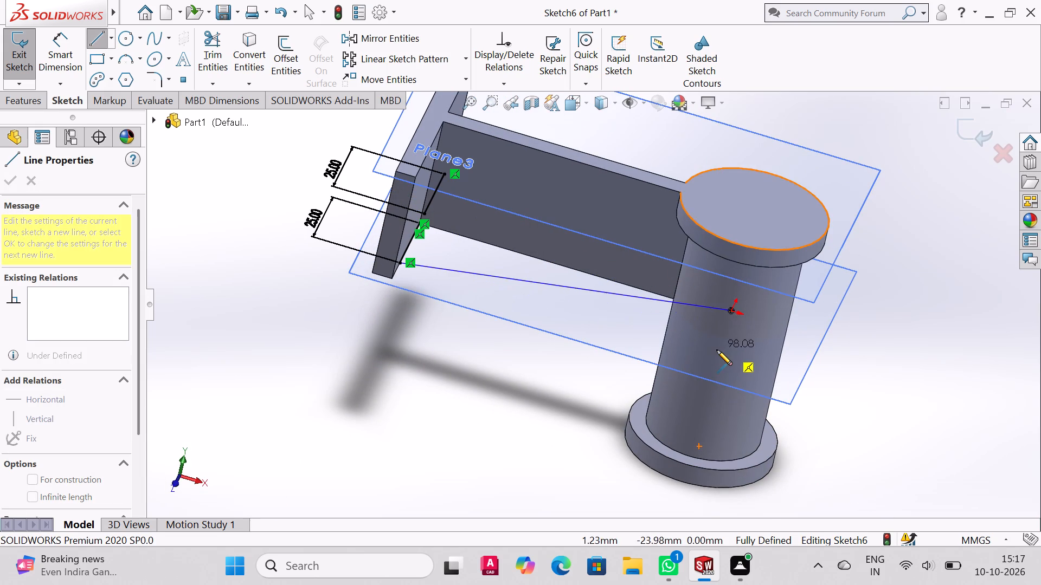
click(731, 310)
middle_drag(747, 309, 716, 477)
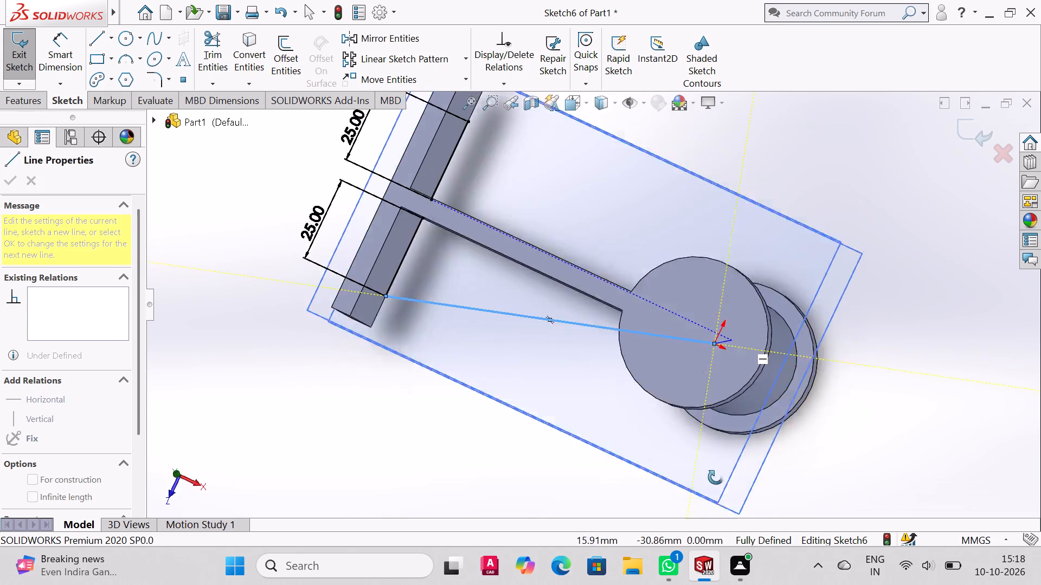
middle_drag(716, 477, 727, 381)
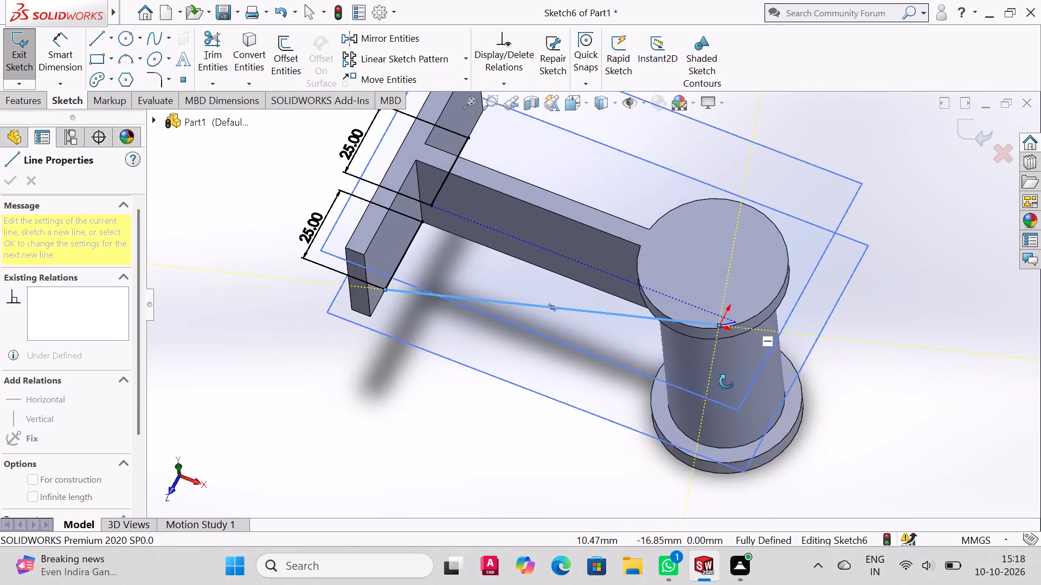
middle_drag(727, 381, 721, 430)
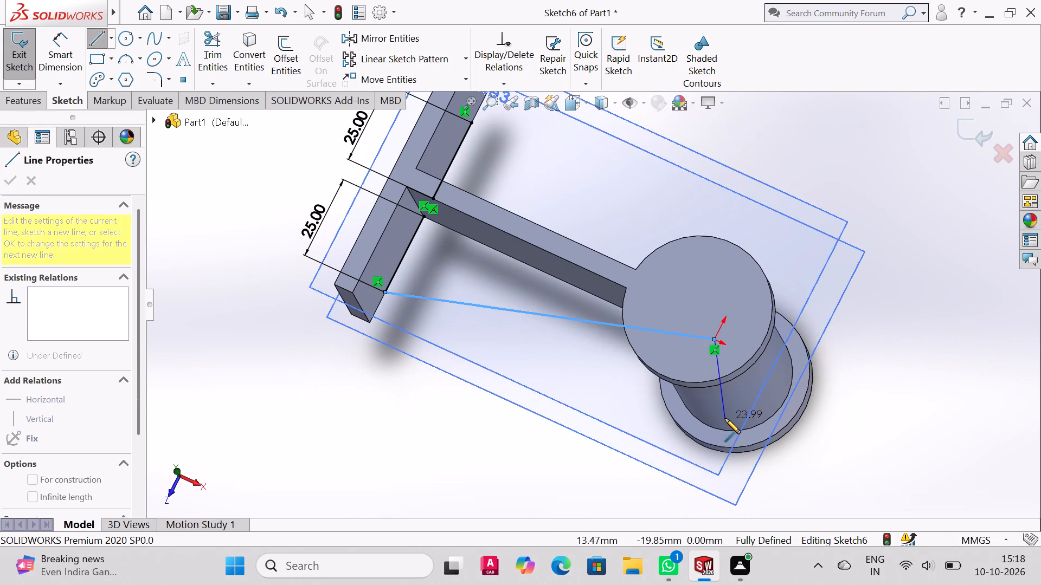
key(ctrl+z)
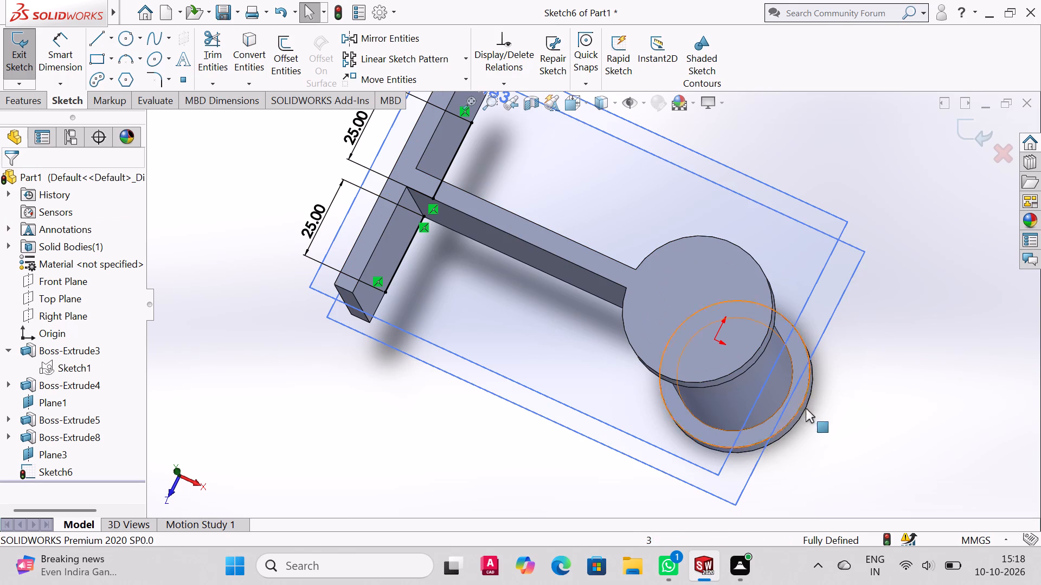
In the top view, sketch a vertical line about 17 mm long from the origin toward the front side of the cylinder.
click(91, 36)
scroll(441, 257, up, 1)
middle_drag(450, 259, 413, 310)
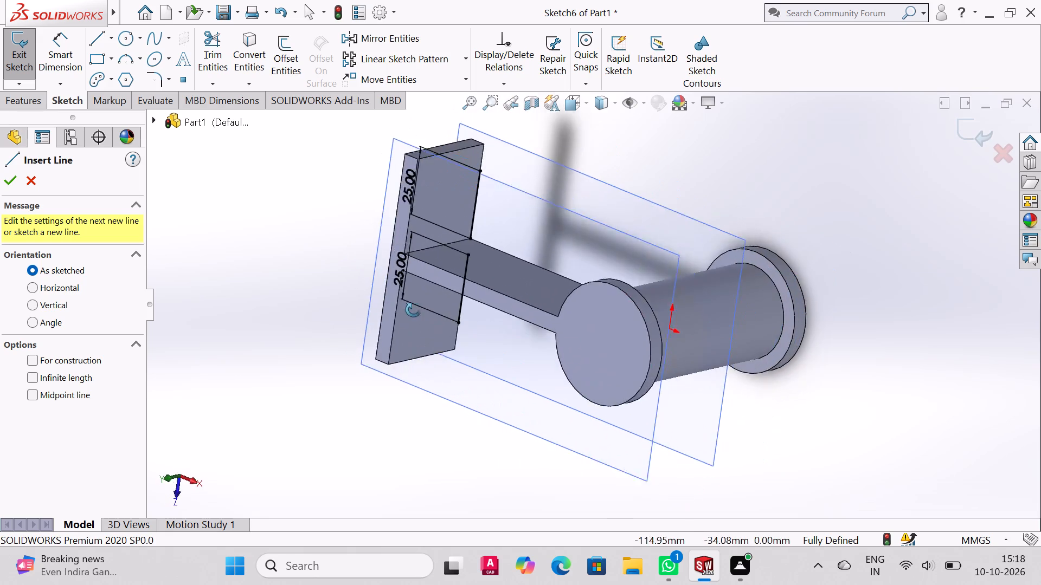
middle_drag(413, 310, 460, 316)
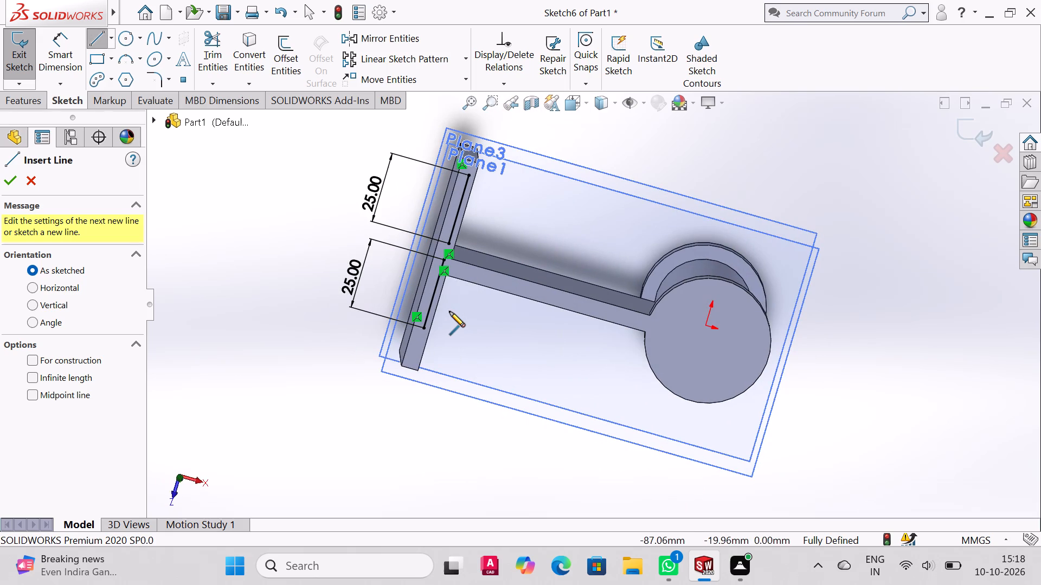
key(ctrl+5)
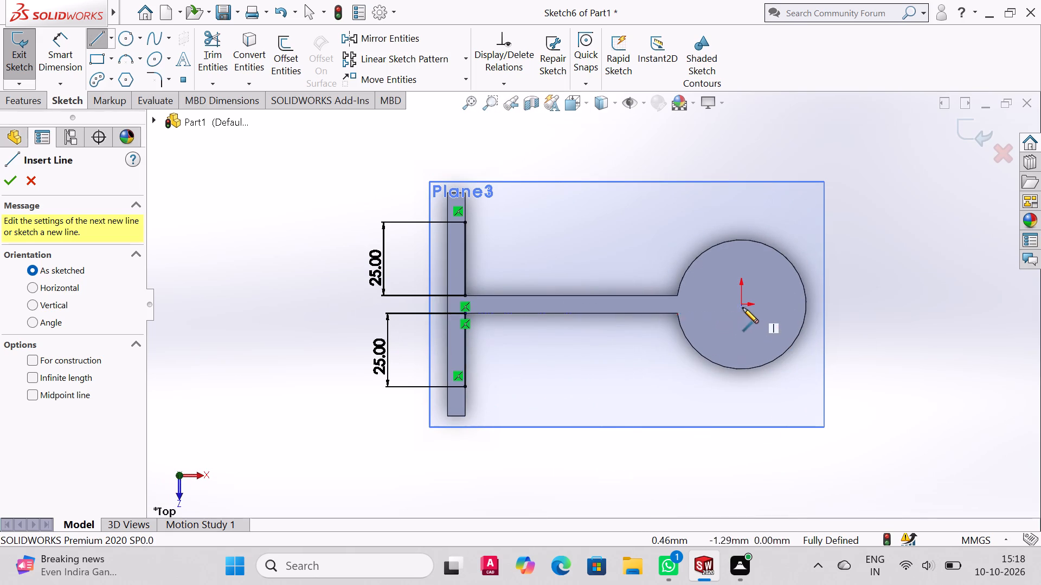
click(743, 304)
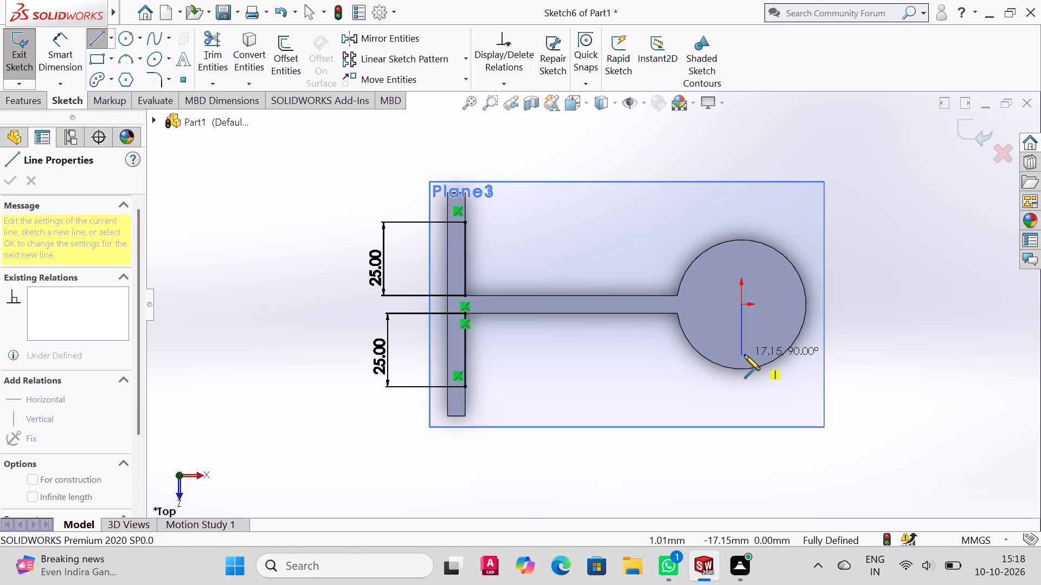
key(3)
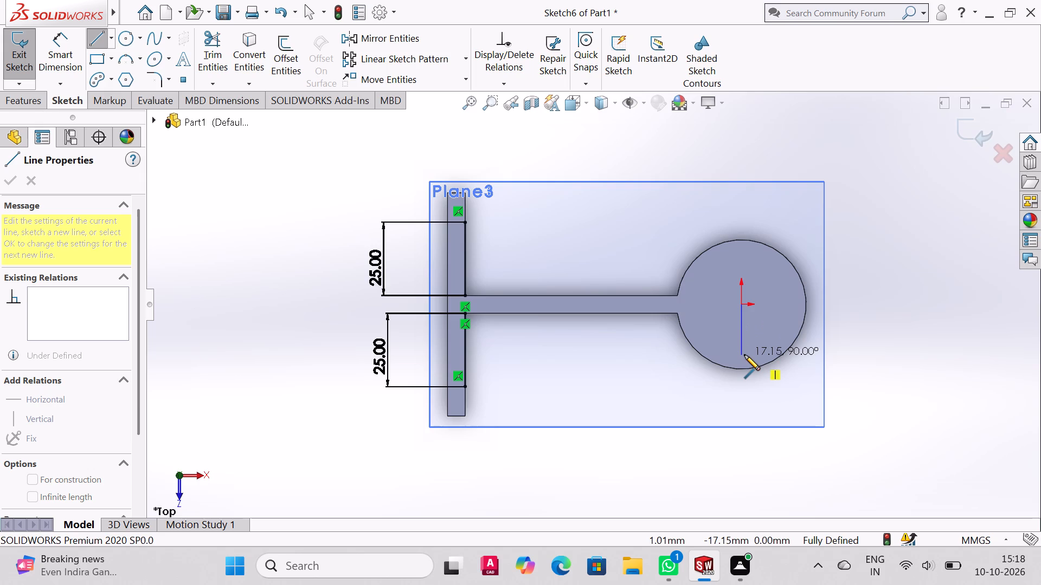
click(744, 355)
right_click(744, 354)
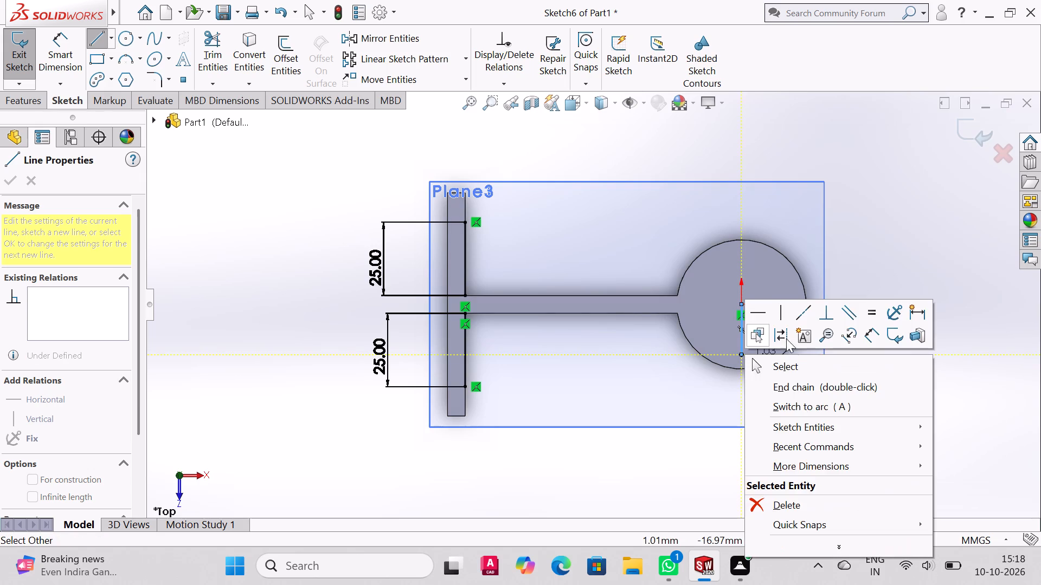
click(798, 366)
Dimension the vertical line from the origin to 17 mm.
middle_drag(746, 368, 747, 237)
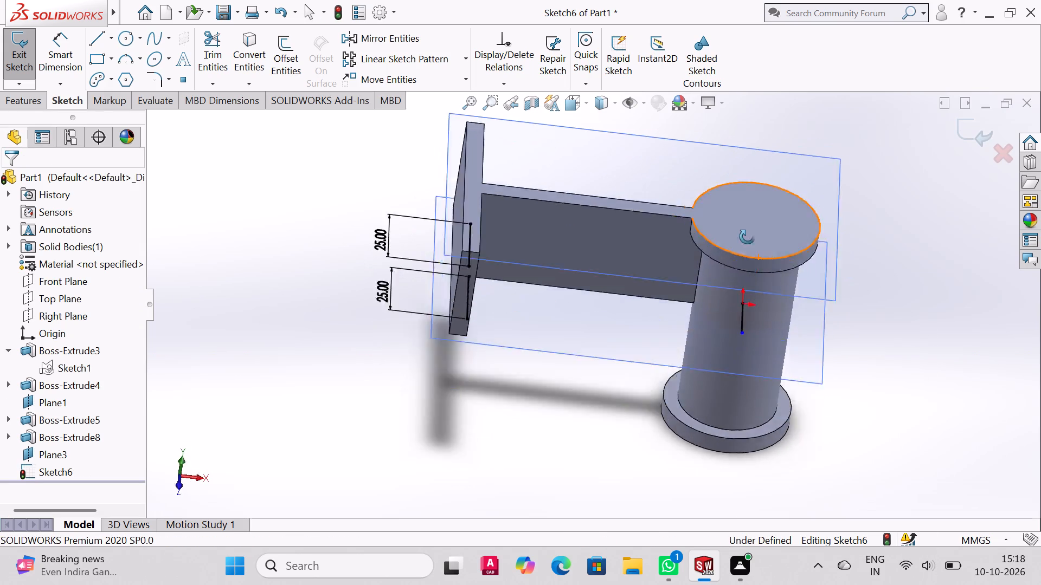
middle_drag(747, 237, 748, 336)
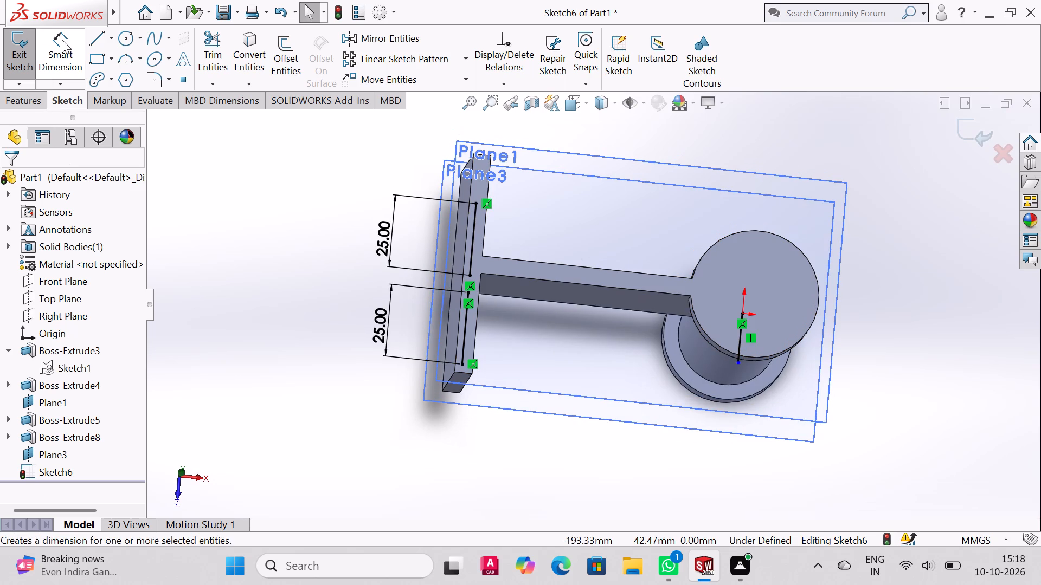
click(62, 40)
click(742, 336)
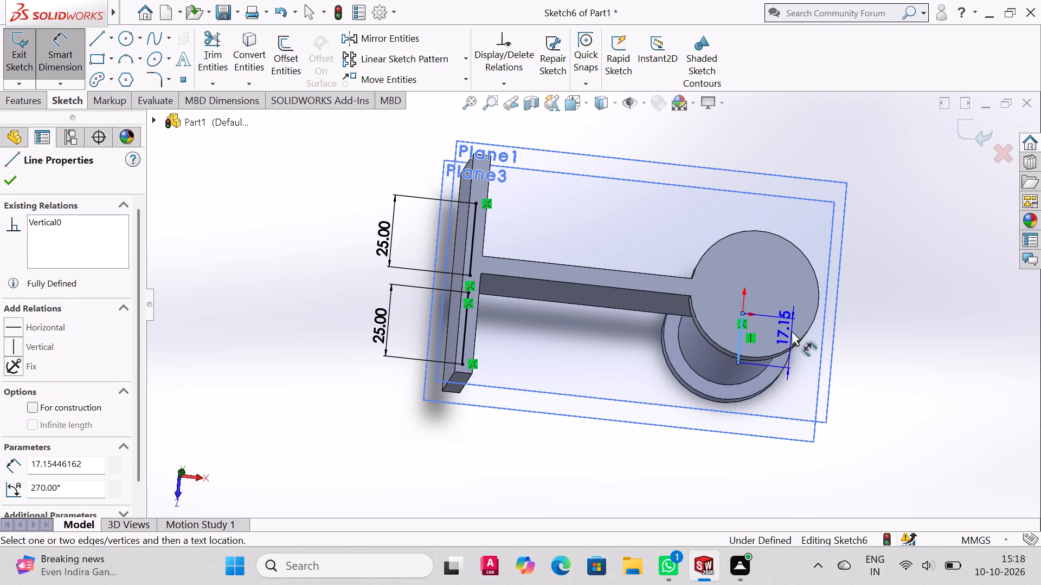
click(817, 321)
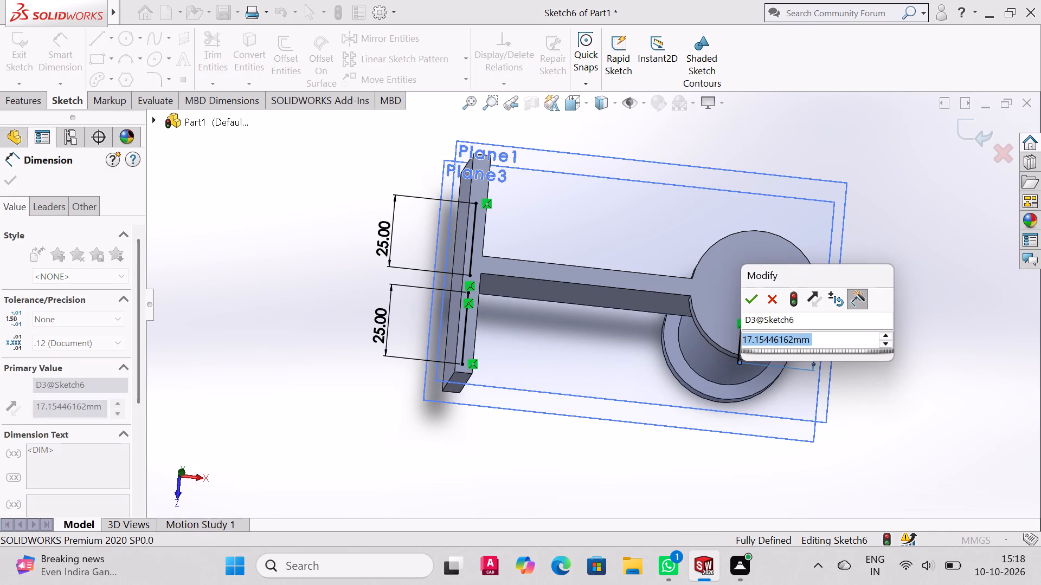
text(17)
key(Return)
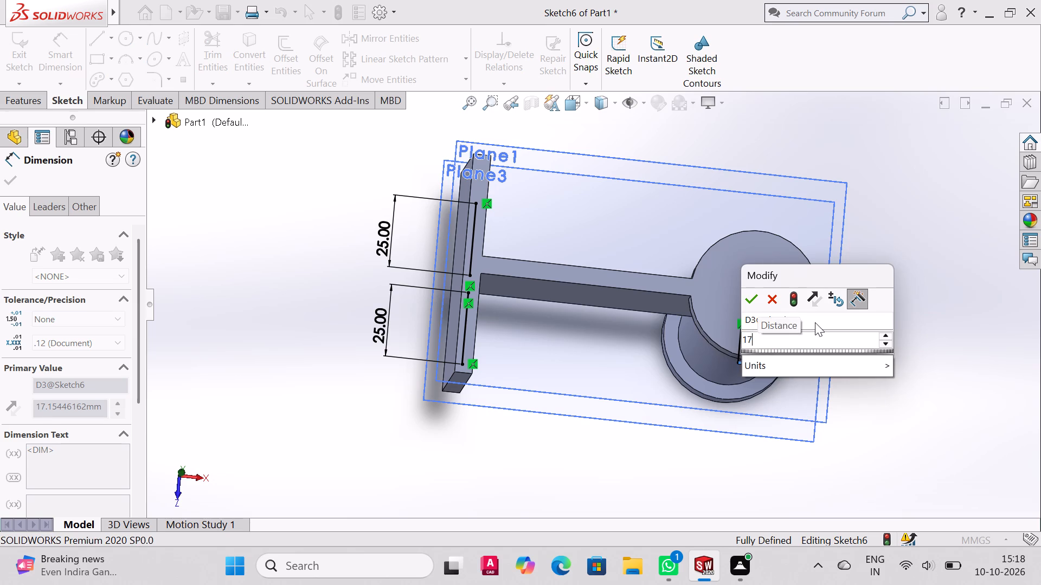
Sketch a sloped line from the outer end of the front wall-plate line to the free end of the 17 mm vertical line.
middle_drag(840, 373, 879, 200)
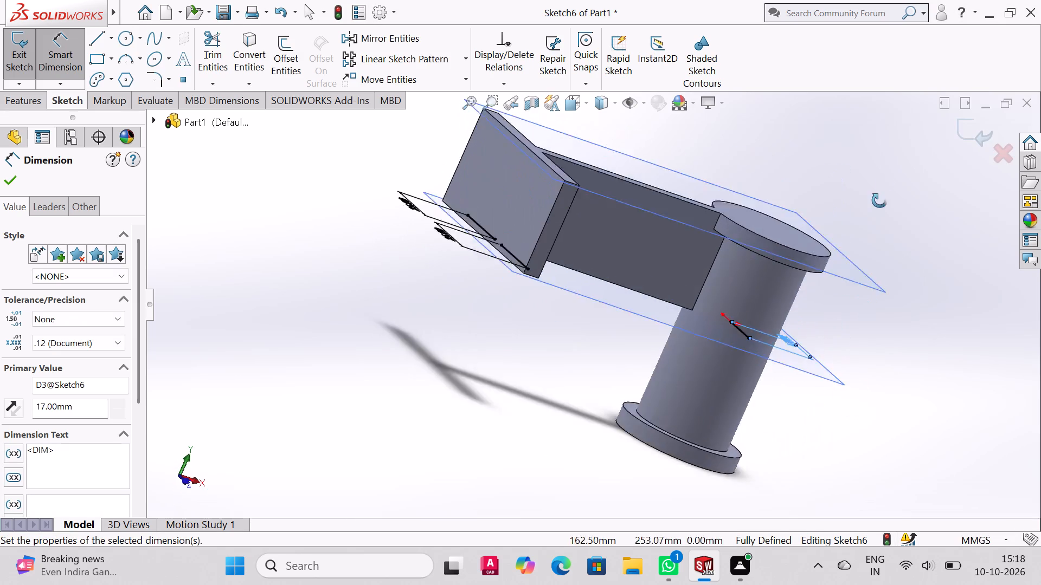
middle_drag(879, 200, 792, 324)
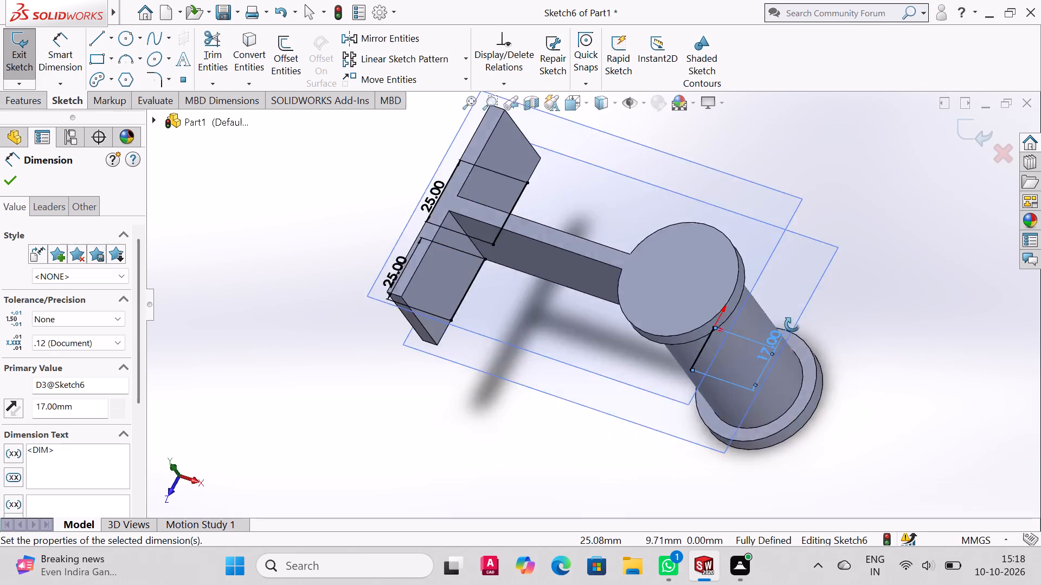
middle_drag(792, 324, 807, 309)
click(97, 42)
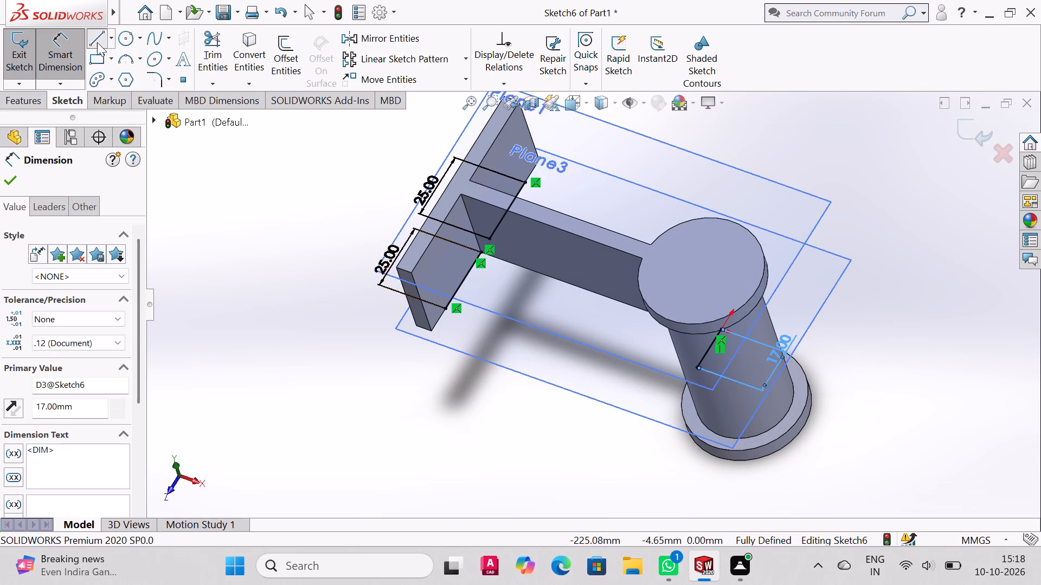
click(444, 309)
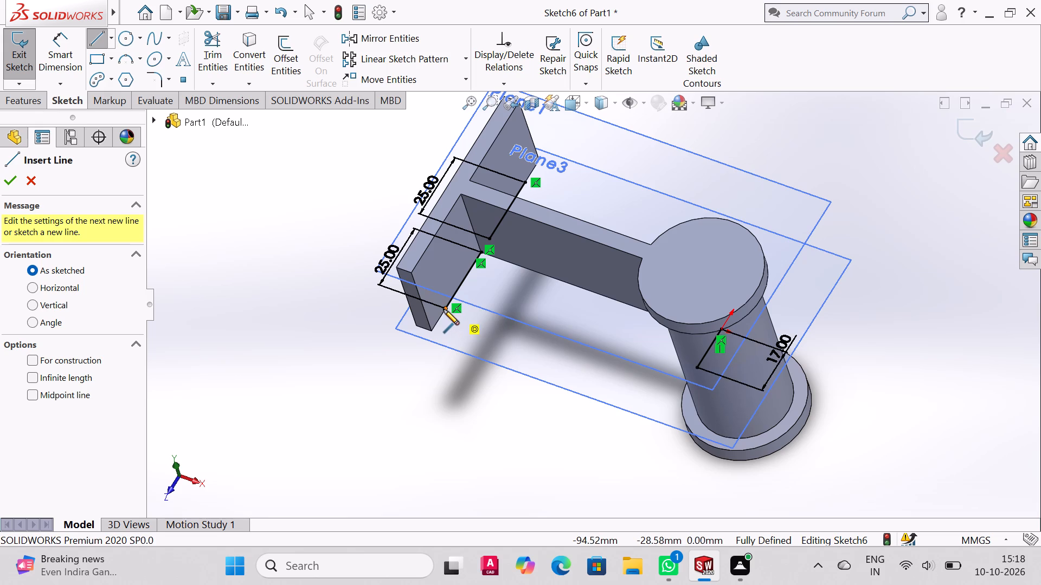
click(696, 367)
right_click(696, 367)
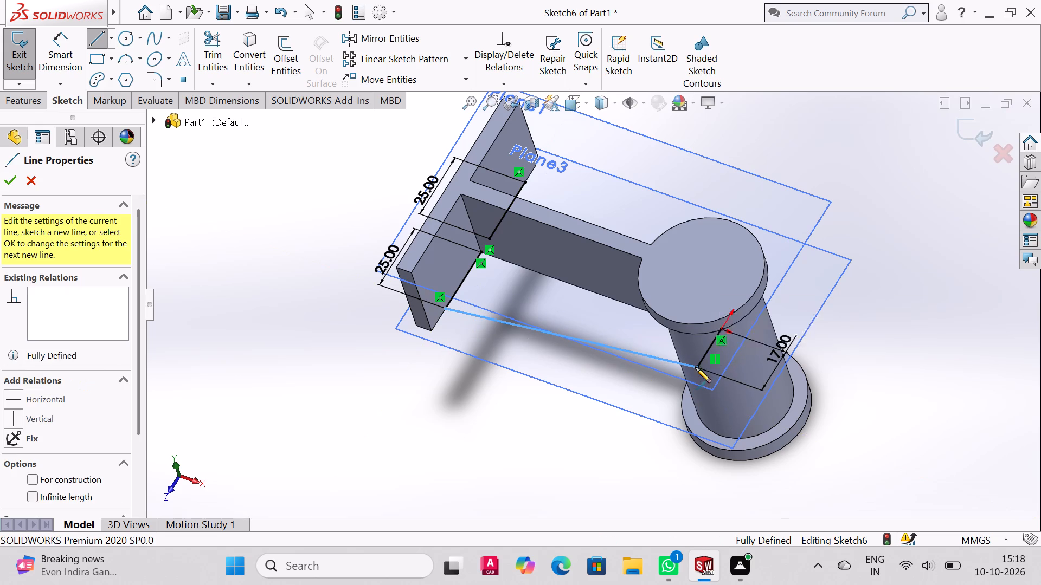
click(734, 375)
Sketch a horizontal line about 77 mm long along the arm, joining the inner end of the front wall-plate line near the cylinder.
middle_drag(458, 287, 481, 361)
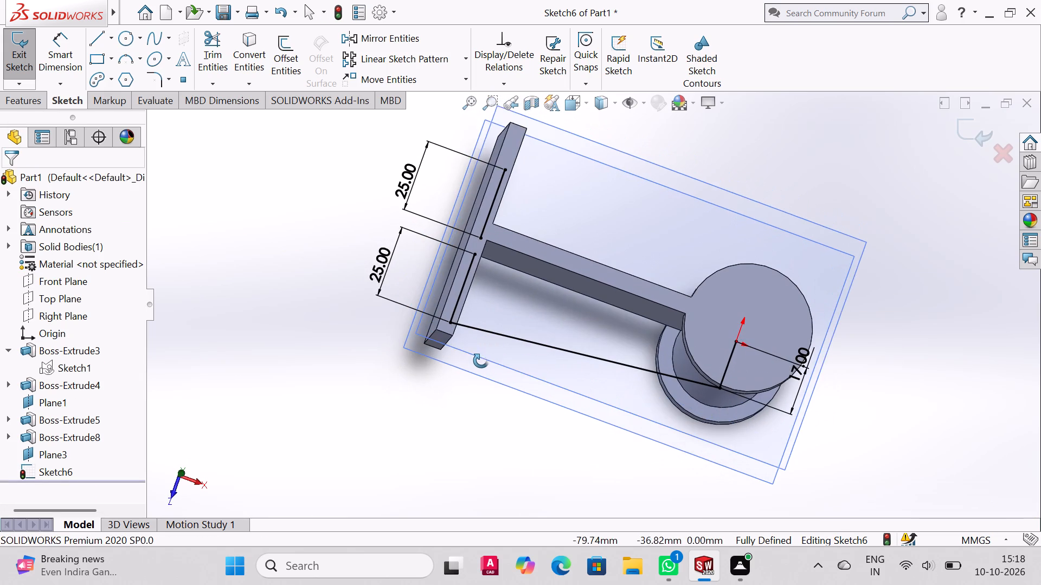
middle_drag(481, 361, 480, 361)
click(98, 37)
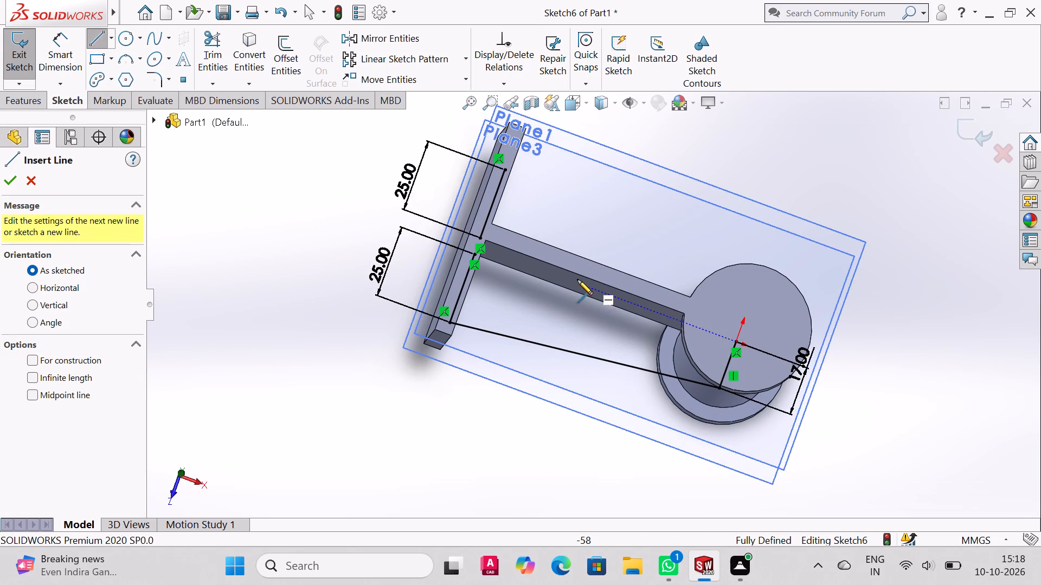
middle_drag(577, 279, 549, 287)
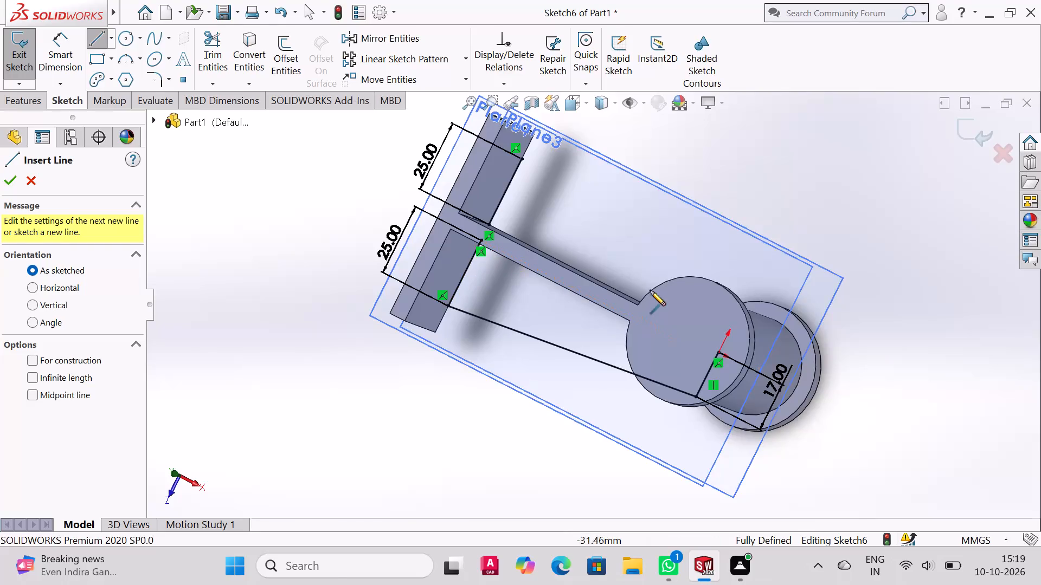
middle_drag(650, 284, 696, 239)
scroll(695, 239, up, 1)
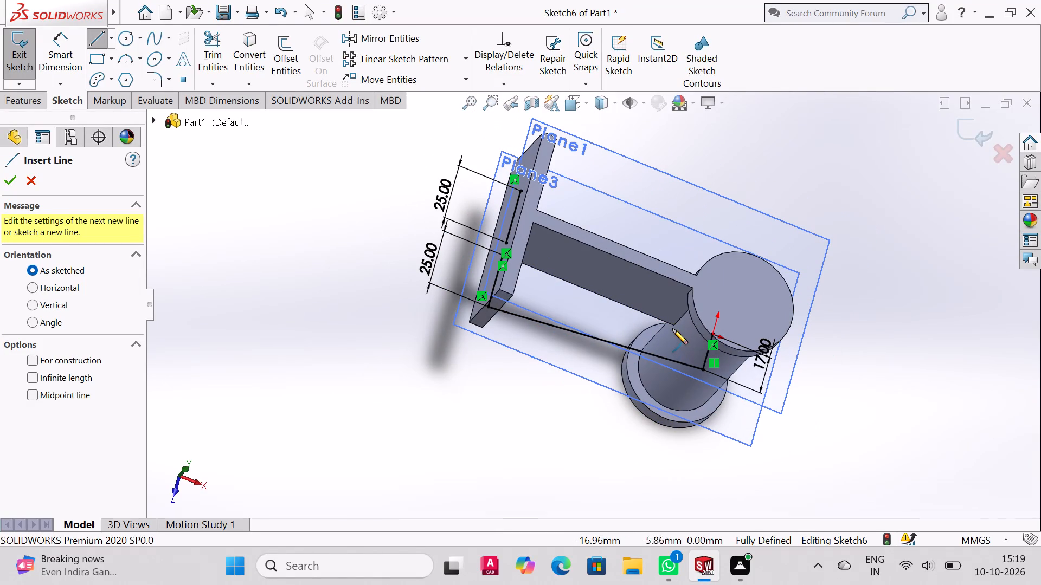
click(673, 326)
middle_drag(574, 279, 542, 281)
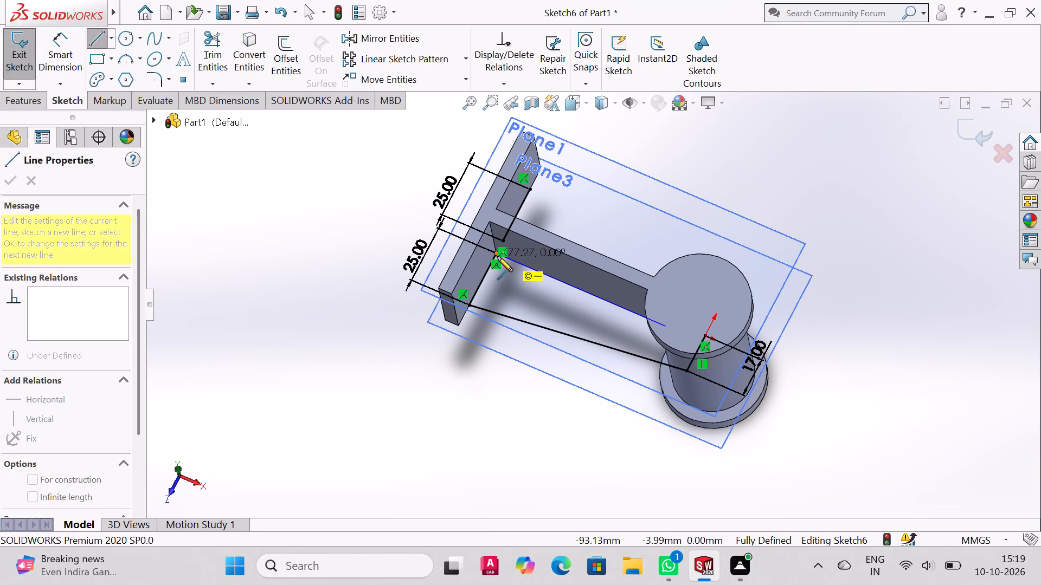
click(496, 253)
right_click(496, 253)
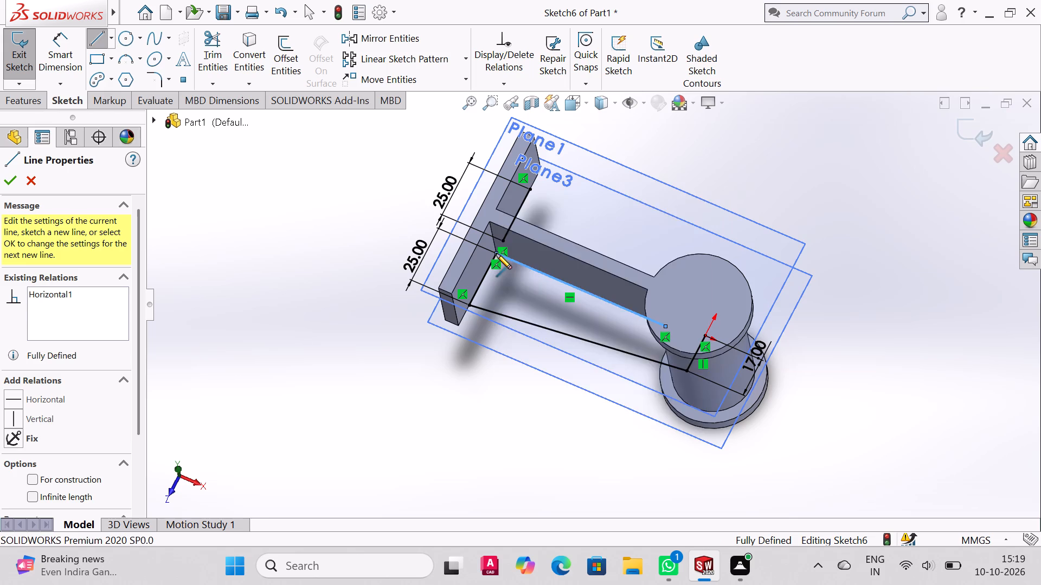
click(542, 262)
Extend the profile with a short horizontal line from the arm line's cylinder end to the 17 mm vertical line near the origin.
middle_drag(632, 328, 658, 211)
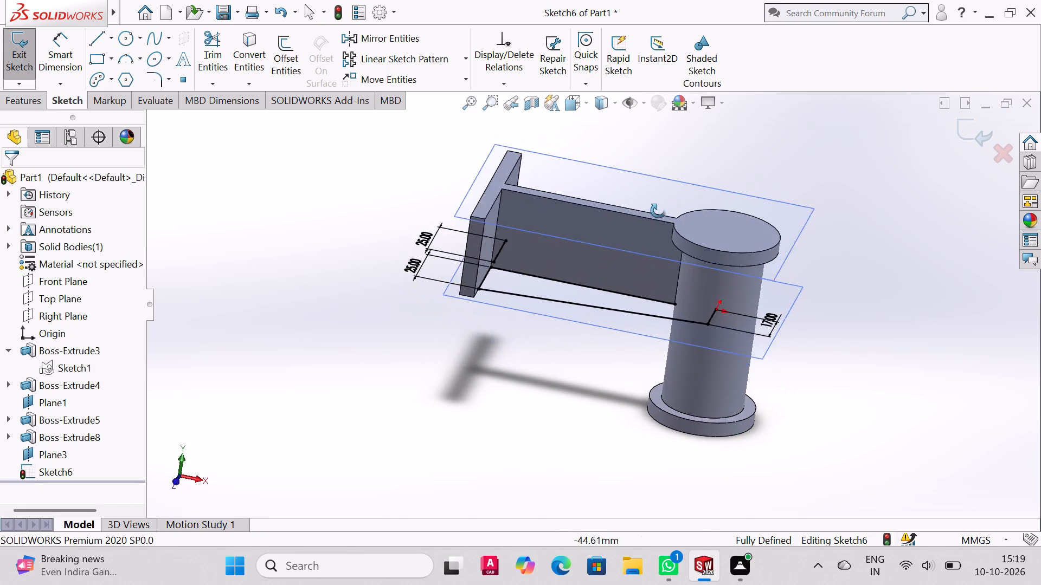
middle_drag(658, 211, 670, 245)
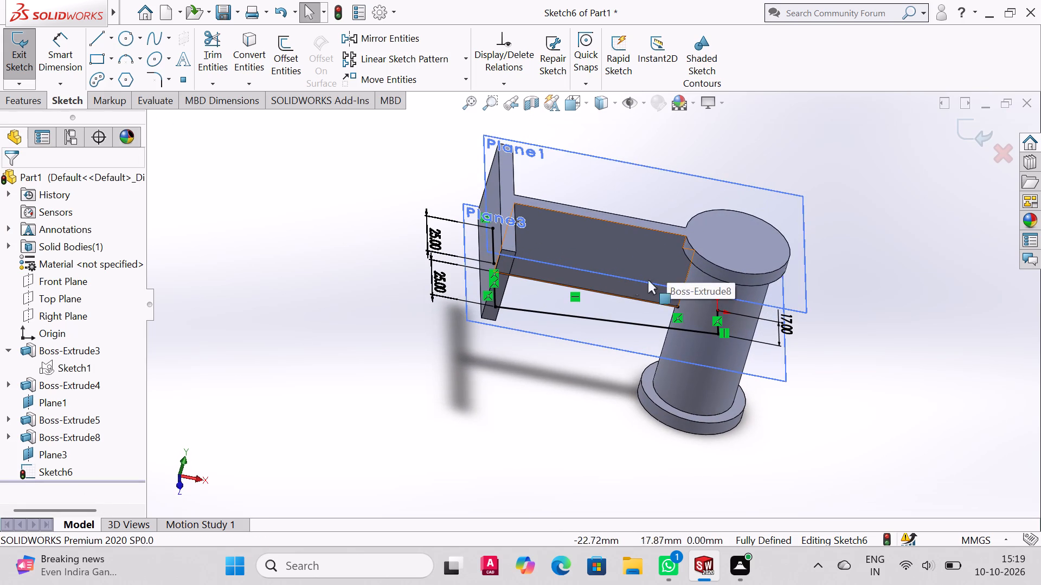
middle_drag(612, 277, 611, 341)
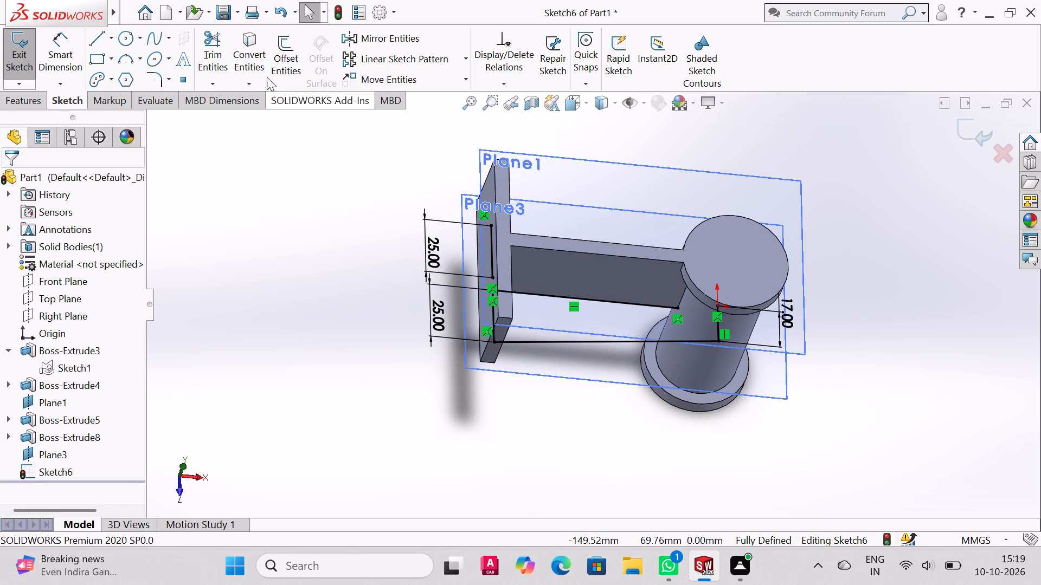
click(97, 41)
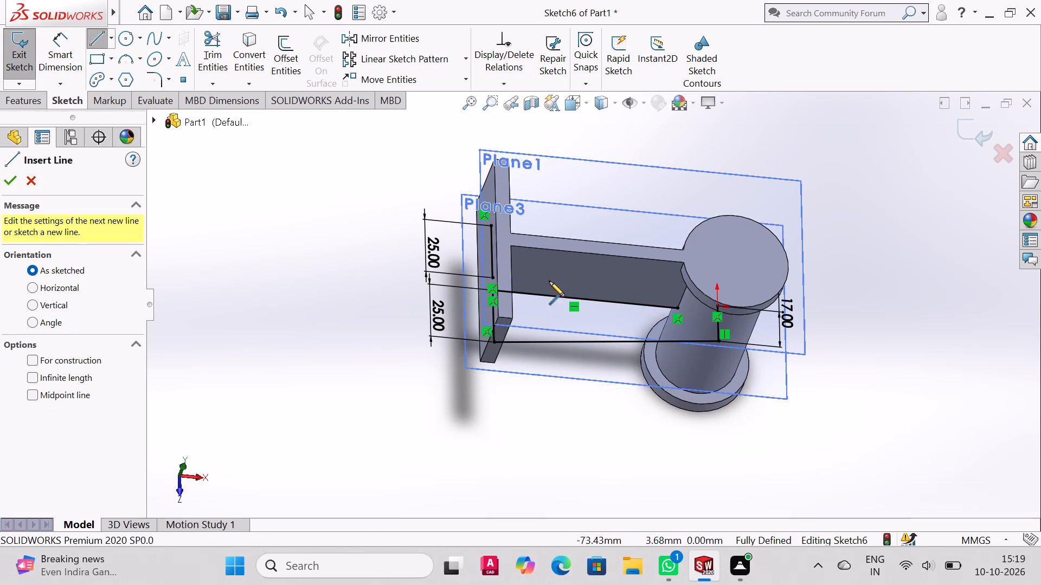
middle_drag(682, 314, 699, 340)
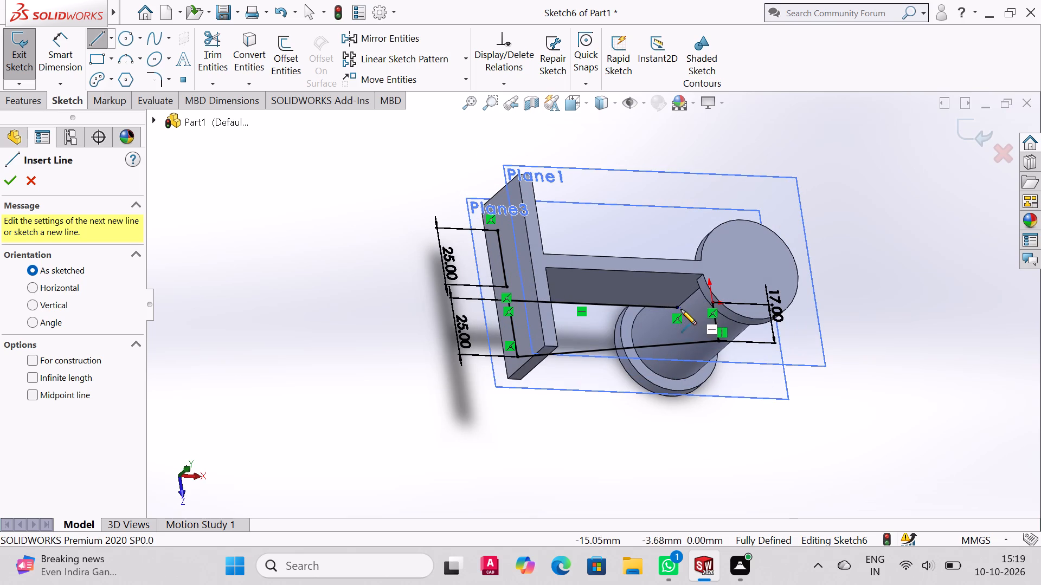
click(677, 307)
middle_drag(723, 309, 708, 266)
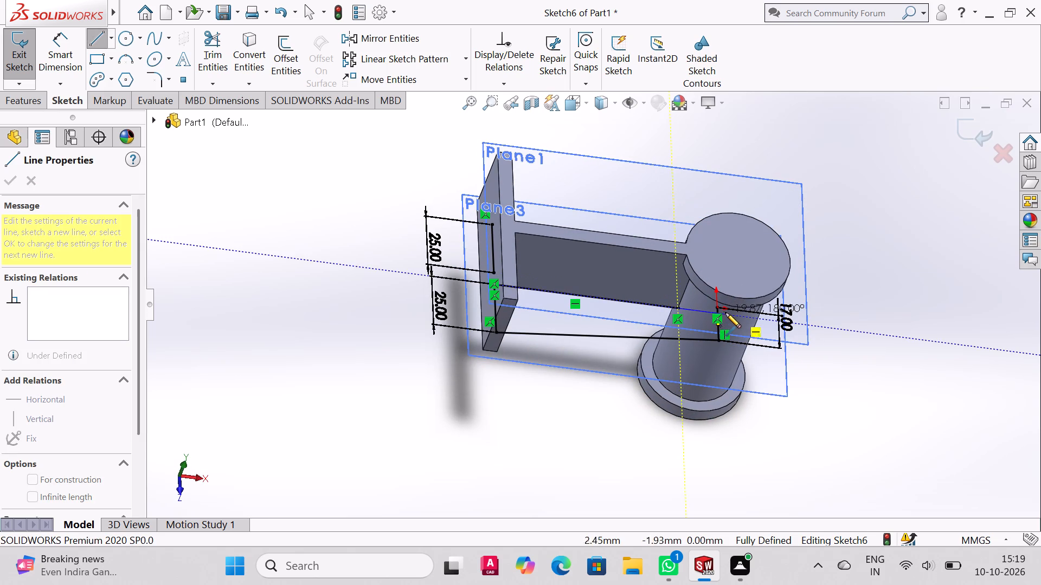
click(718, 313)
right_click(717, 313)
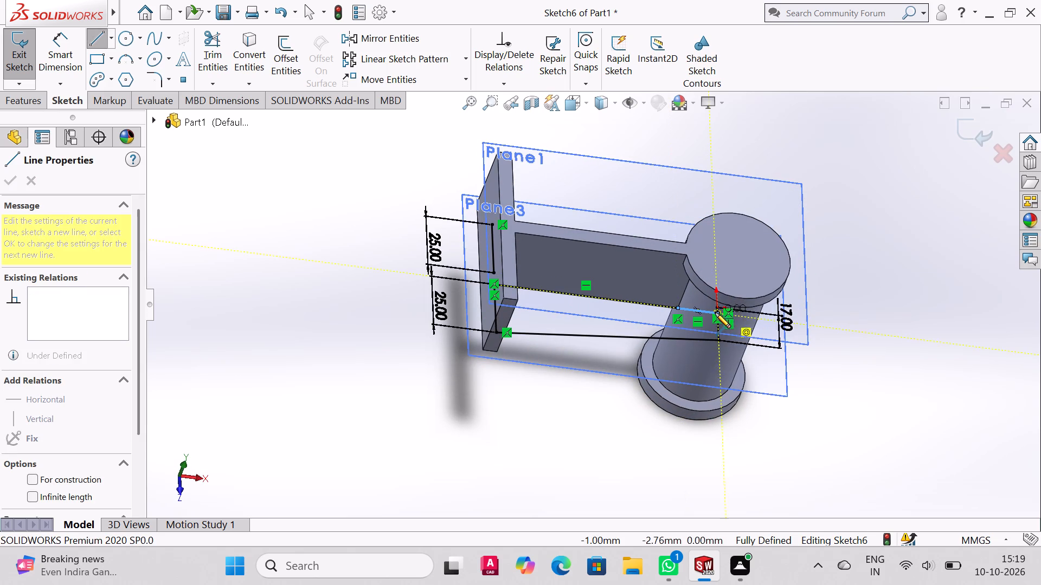
click(753, 320)
Sketch a vertical line about 17 mm long from the short horizontal line's end near the origin toward the rear side of the cylinder.
middle_drag(757, 320, 755, 411)
scroll(759, 313, up, 1)
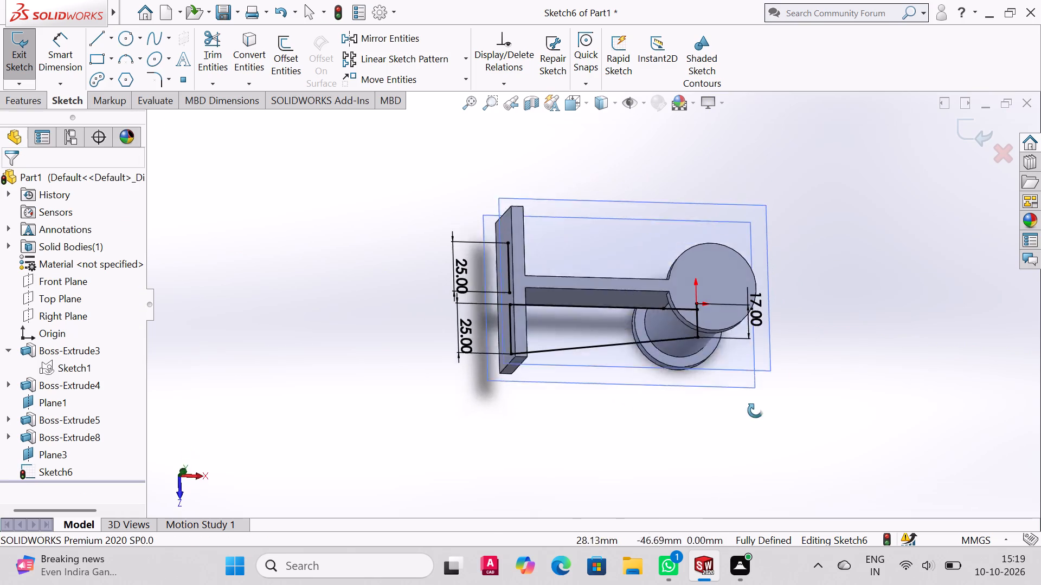
middle_drag(755, 411, 752, 452)
middle_drag(620, 284, 584, 295)
click(94, 38)
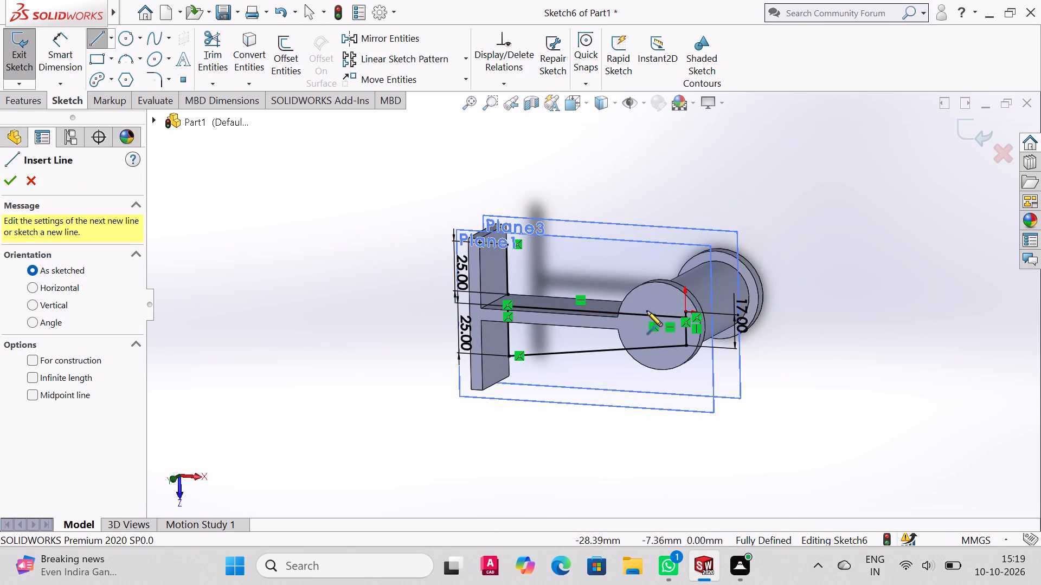
middle_drag(688, 292, 700, 278)
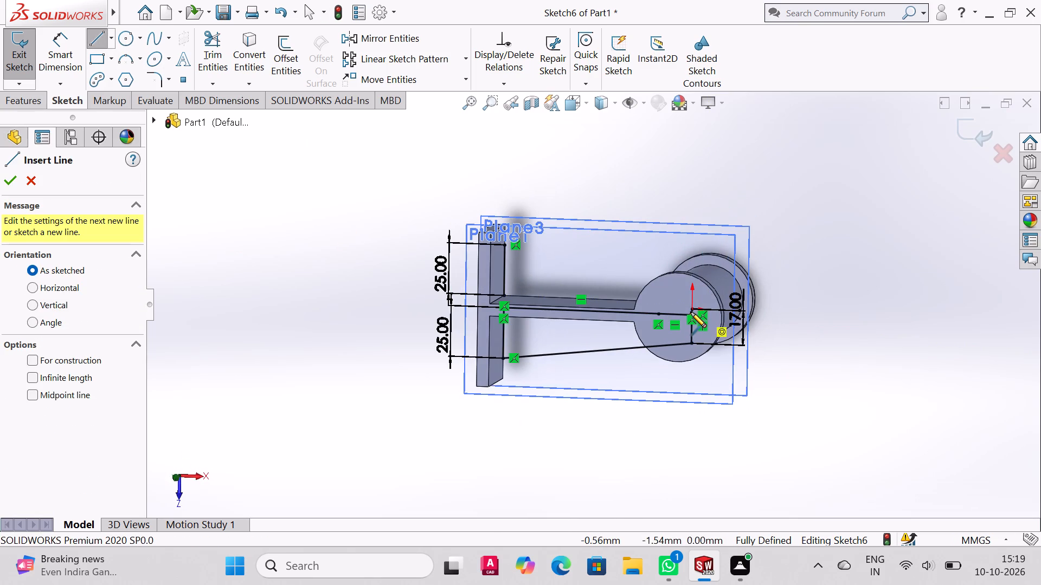
click(692, 316)
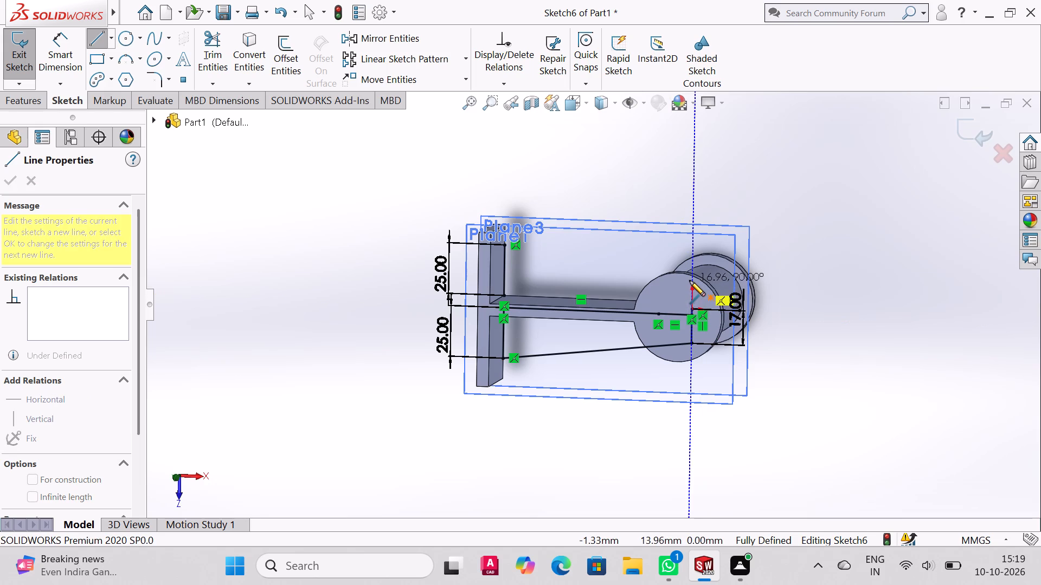
click(690, 281)
right_click(690, 281)
click(722, 289)
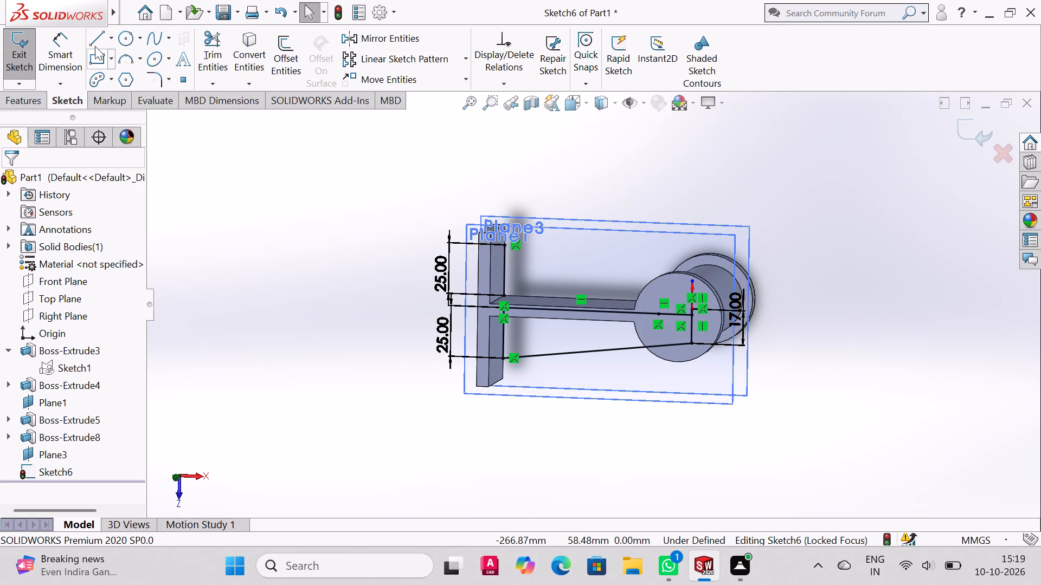
Dimension the rear vertical line at the cylinder to 17 mm.
click(72, 38)
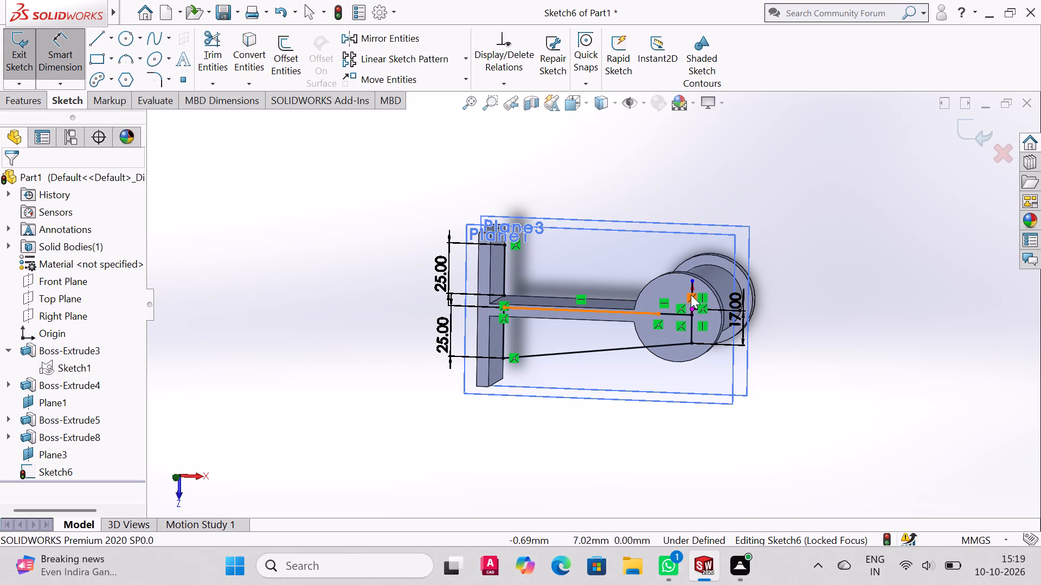
click(691, 295)
middle_drag(727, 295, 737, 291)
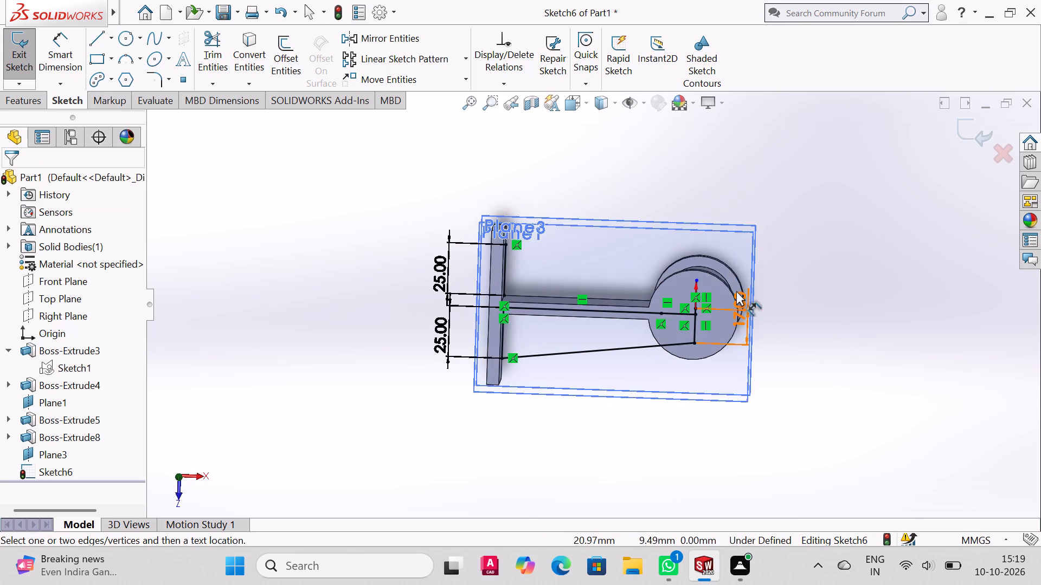
scroll(732, 291, up, 3)
scroll(725, 289, down, 7)
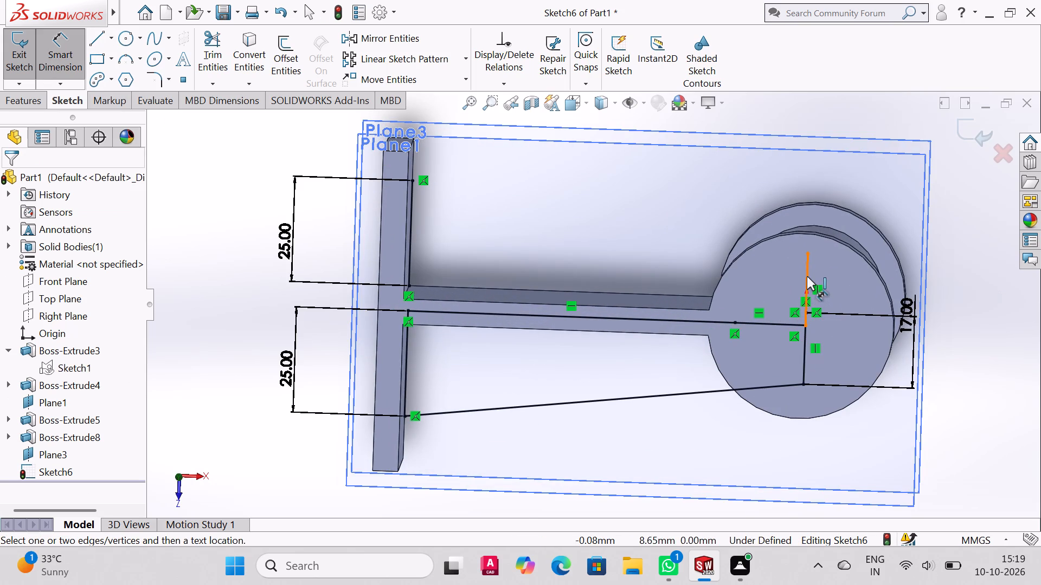
click(807, 276)
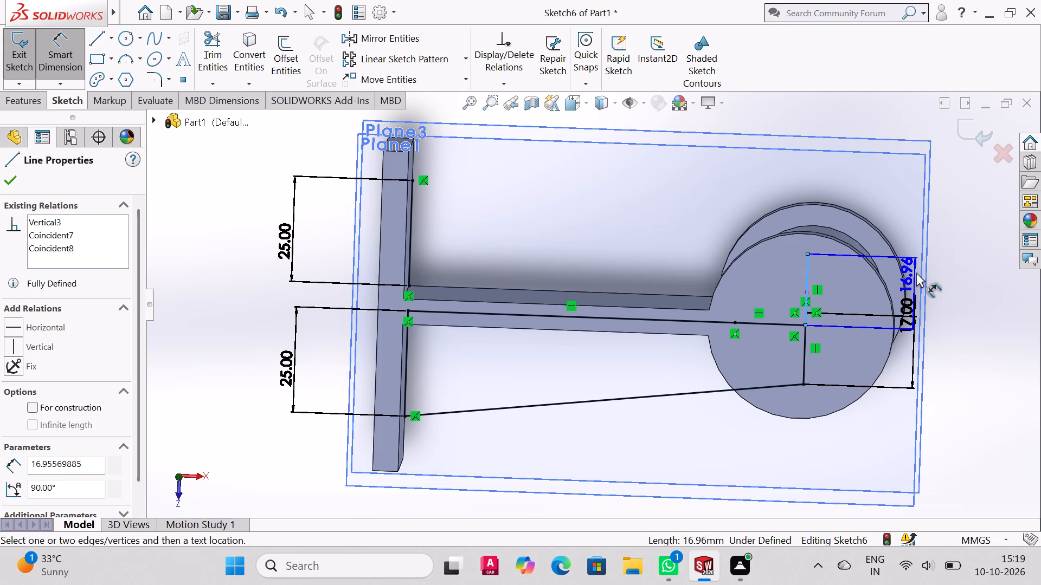
click(917, 272)
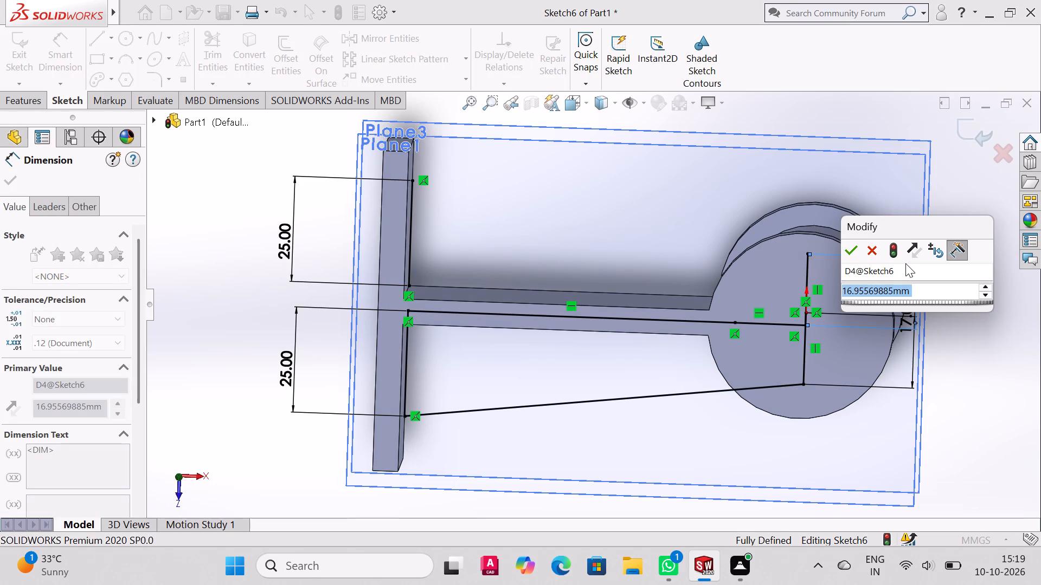
text(17)
key(Return)
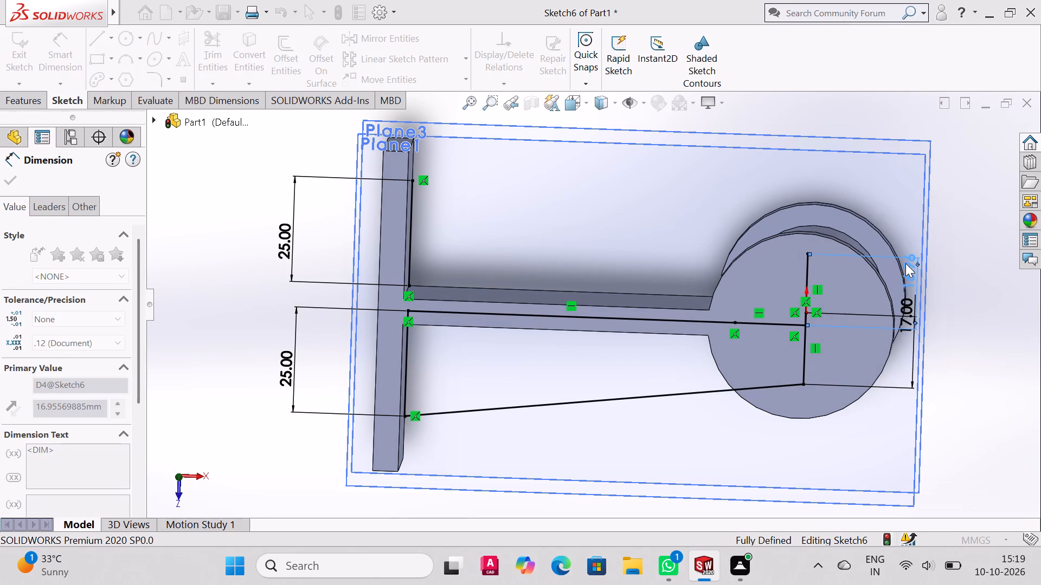
click(14, 181)
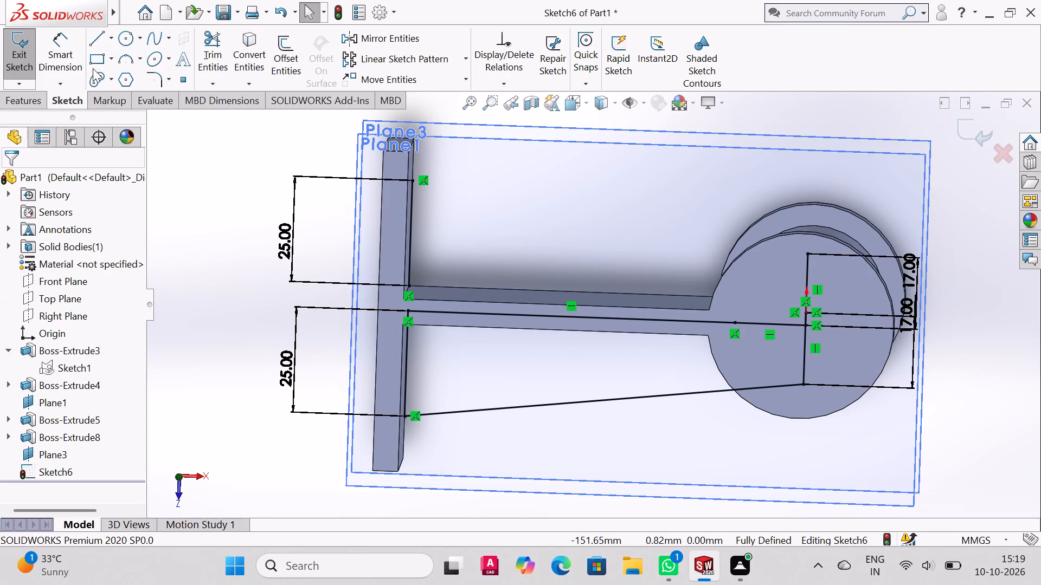
Sketch a slanted line about 95 mm long joining the outer ends of the rear 25 mm wall-plate line and rear 17 mm cylinder line.
click(104, 31)
middle_drag(607, 224, 632, 218)
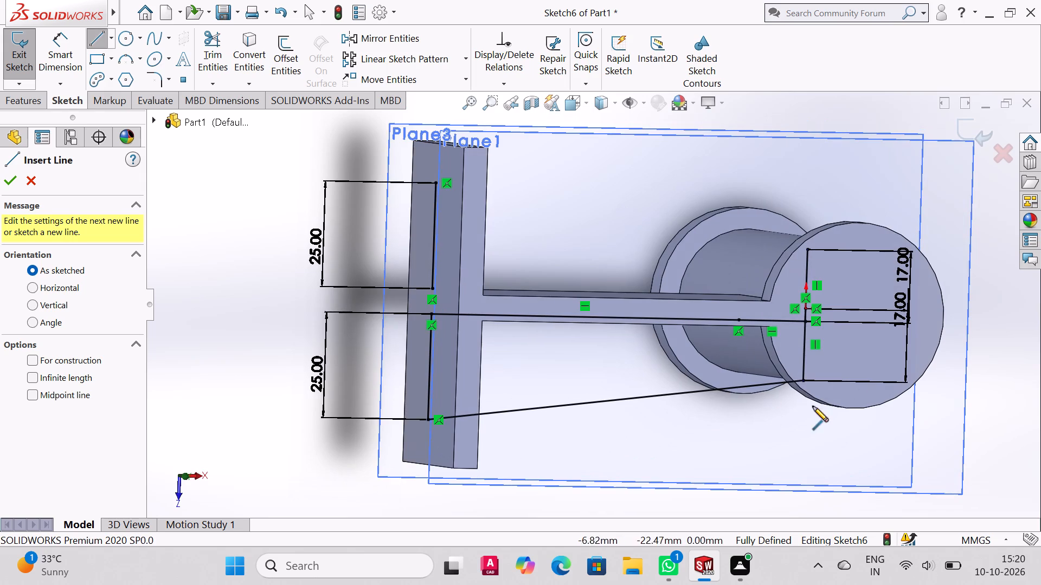
middle_drag(697, 283, 592, 55)
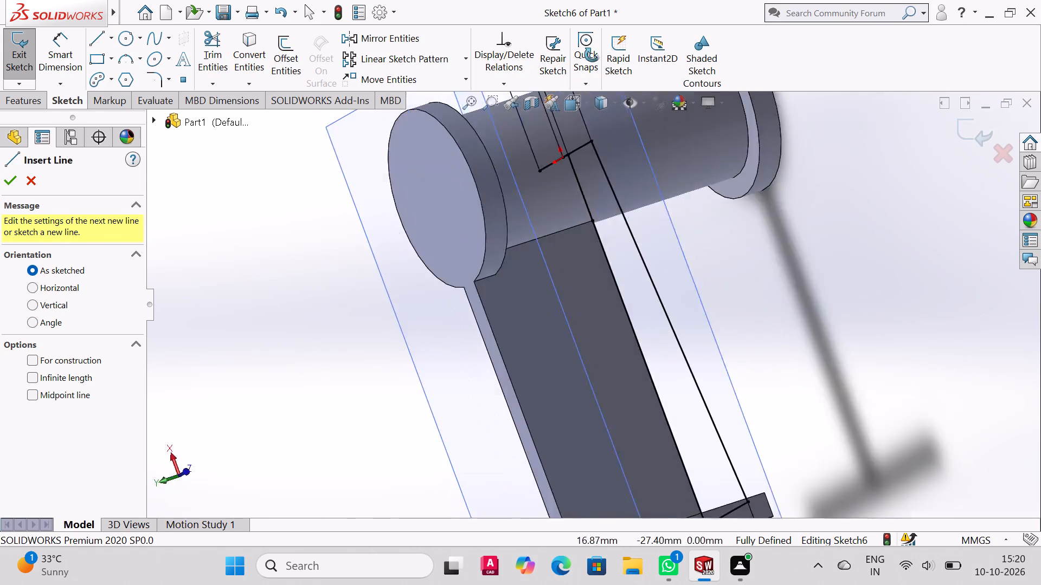
middle_drag(592, 55, 613, 29)
middle_drag(640, 402, 772, 297)
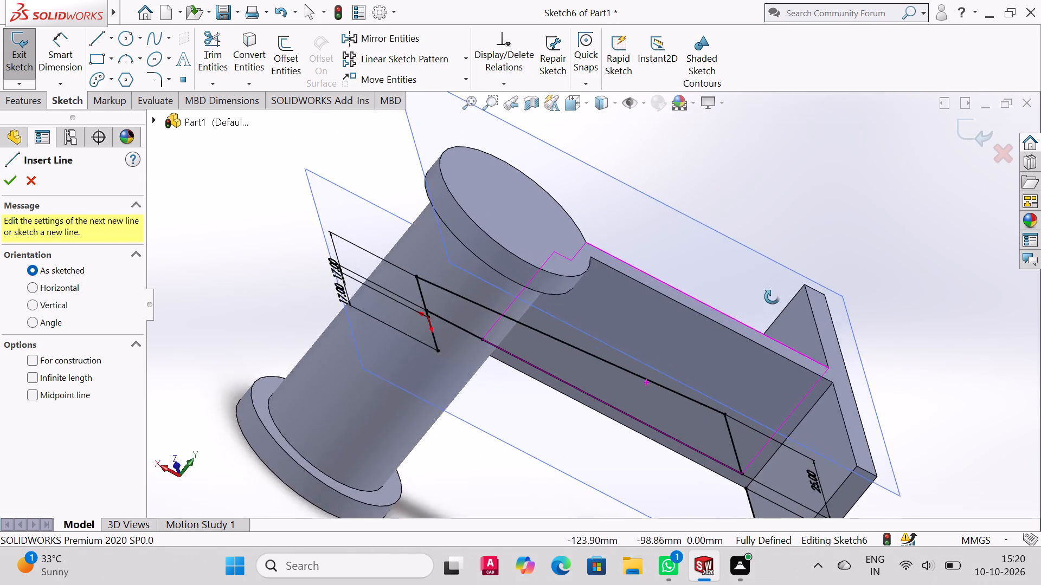
middle_drag(772, 297, 757, 278)
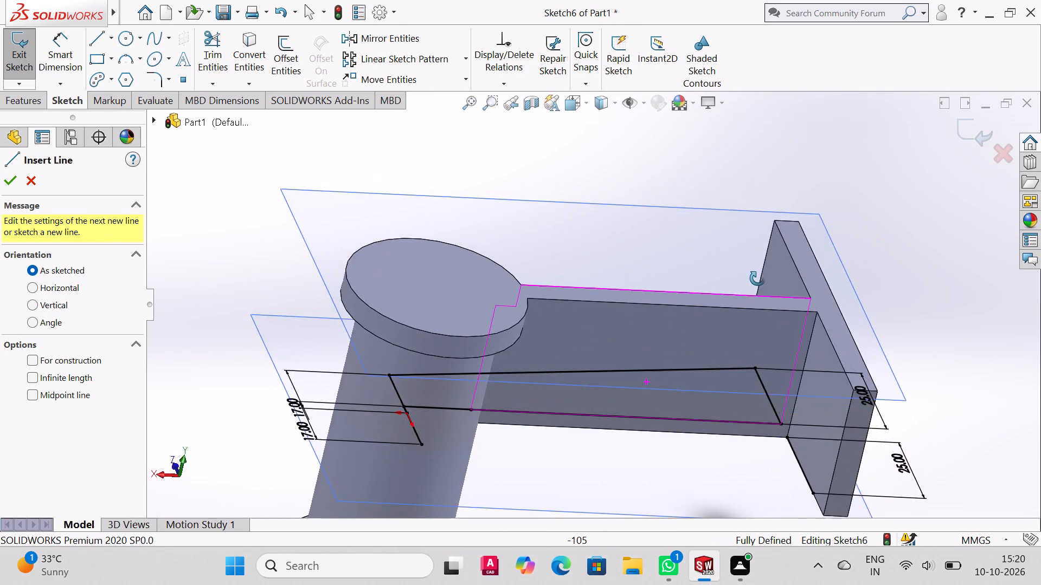
middle_drag(757, 278, 764, 282)
click(817, 495)
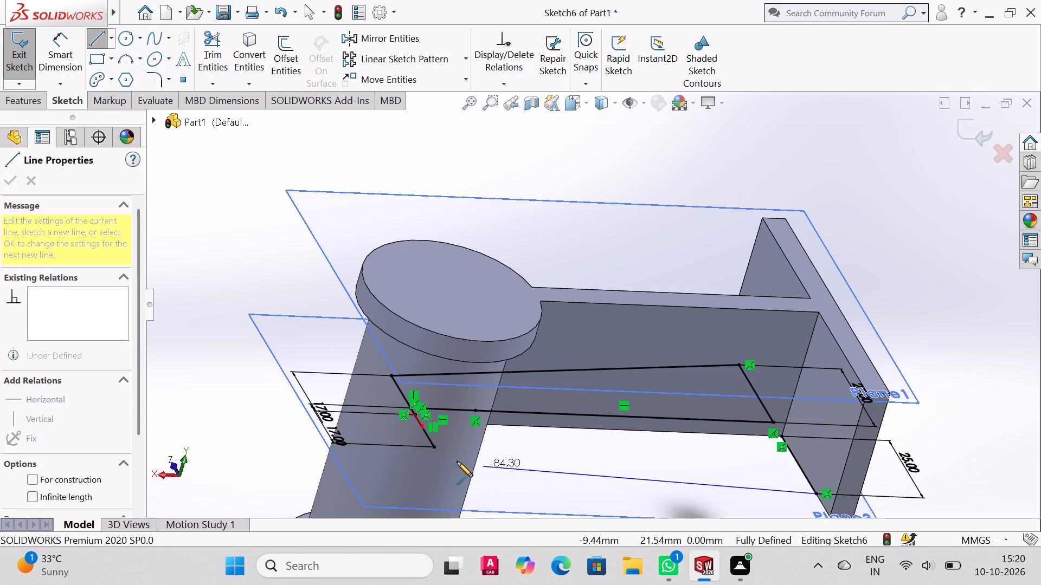
click(435, 447)
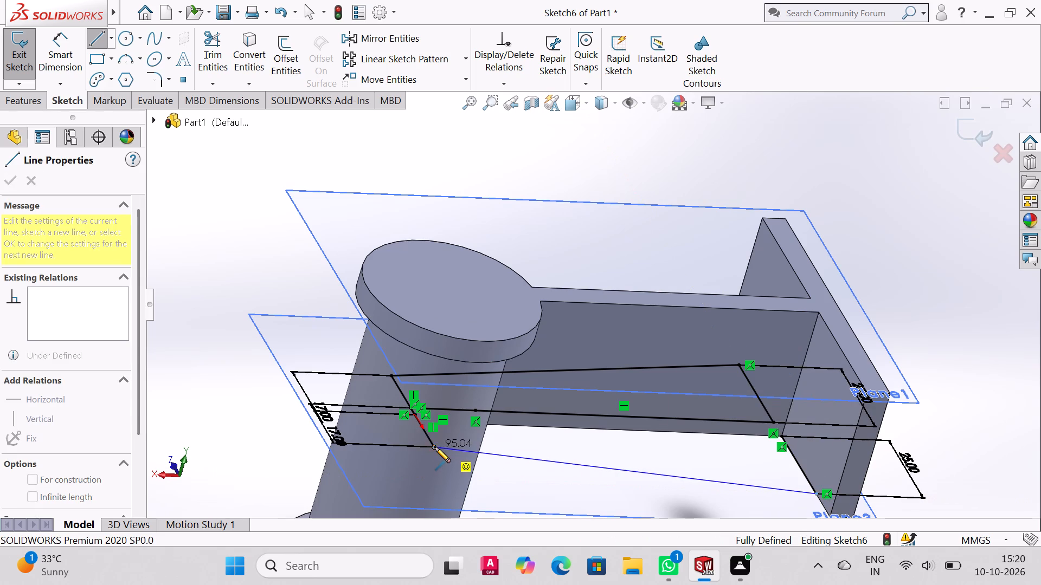
right_click(435, 447)
click(478, 437)
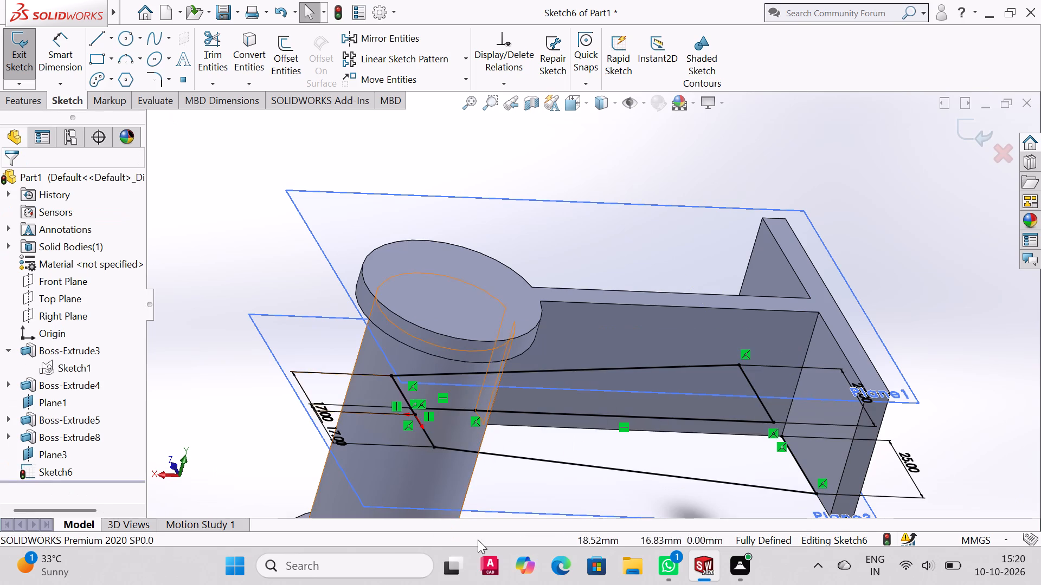
Close the rear profile with horizontal lines about 77 mm and 17 mm long from the wall-plate line to the cylinder's vertical line, and exit the sketch.
click(98, 38)
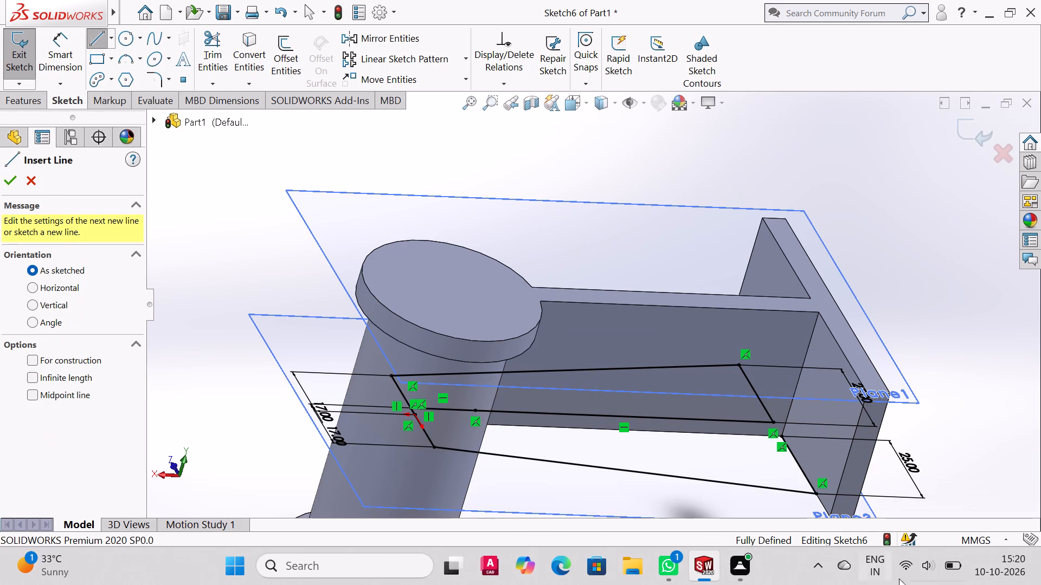
click(782, 437)
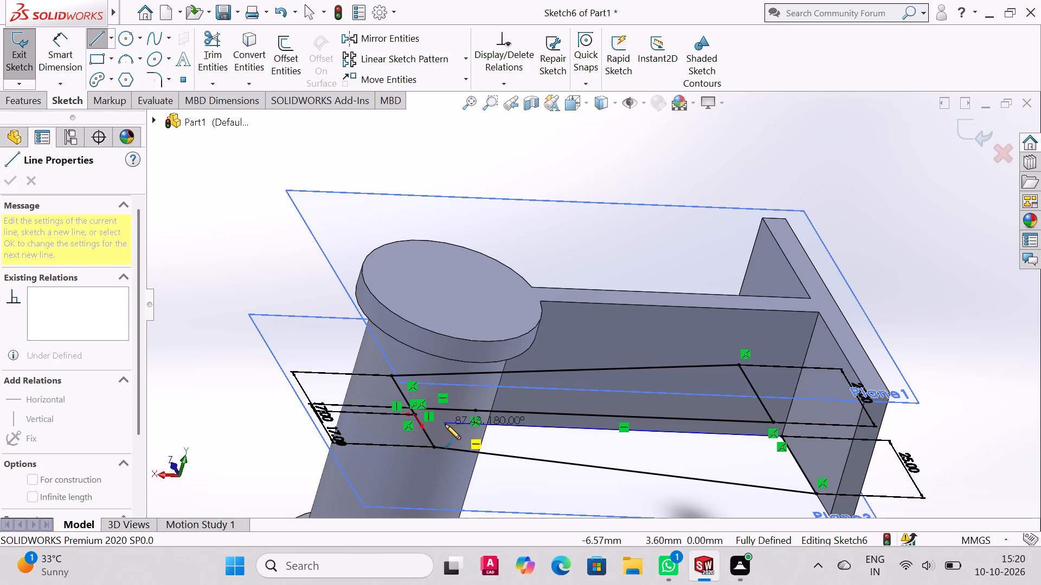
middle_drag(574, 420, 548, 446)
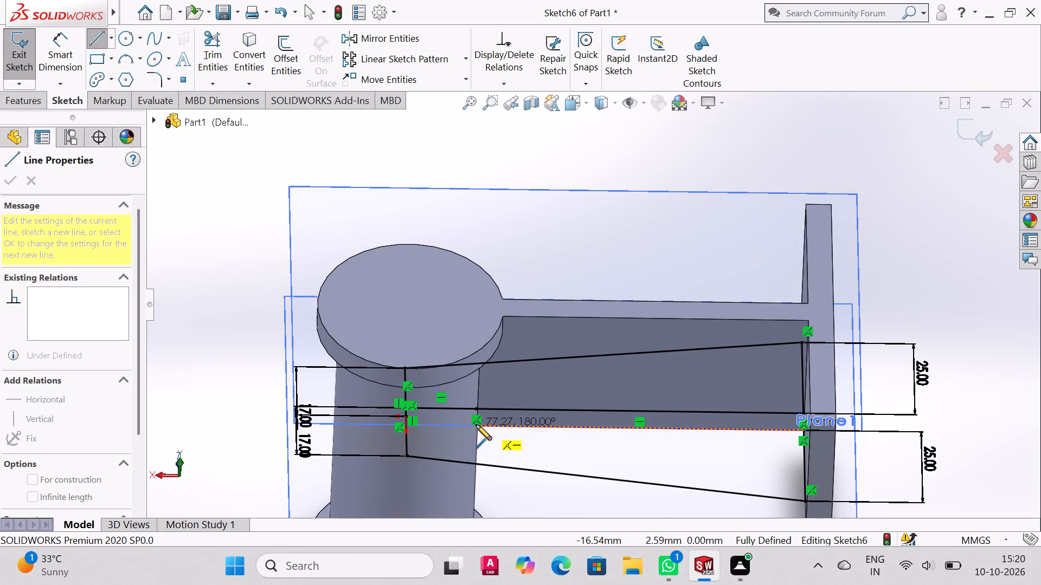
click(478, 426)
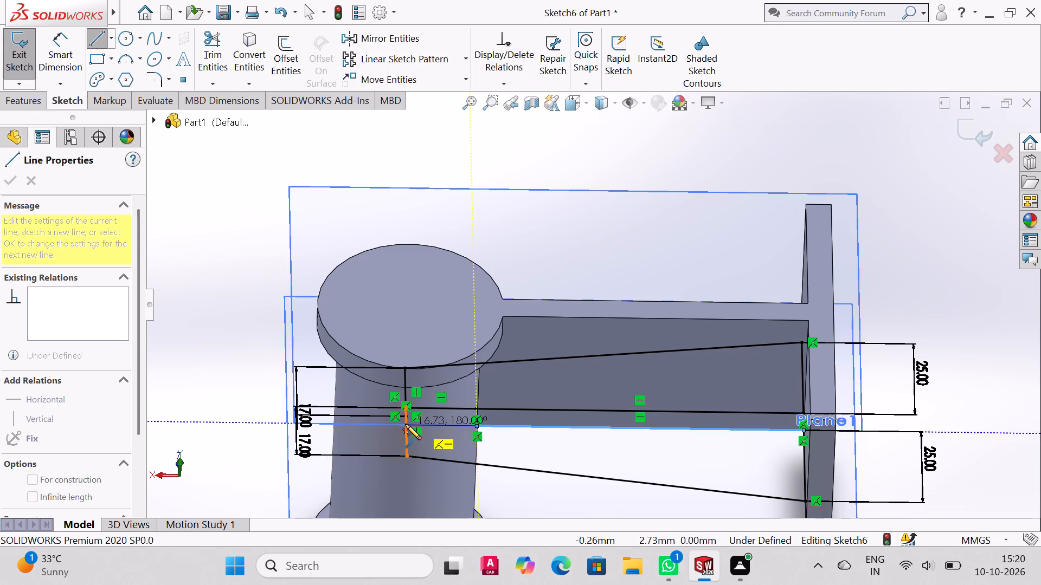
click(405, 424)
right_click(405, 424)
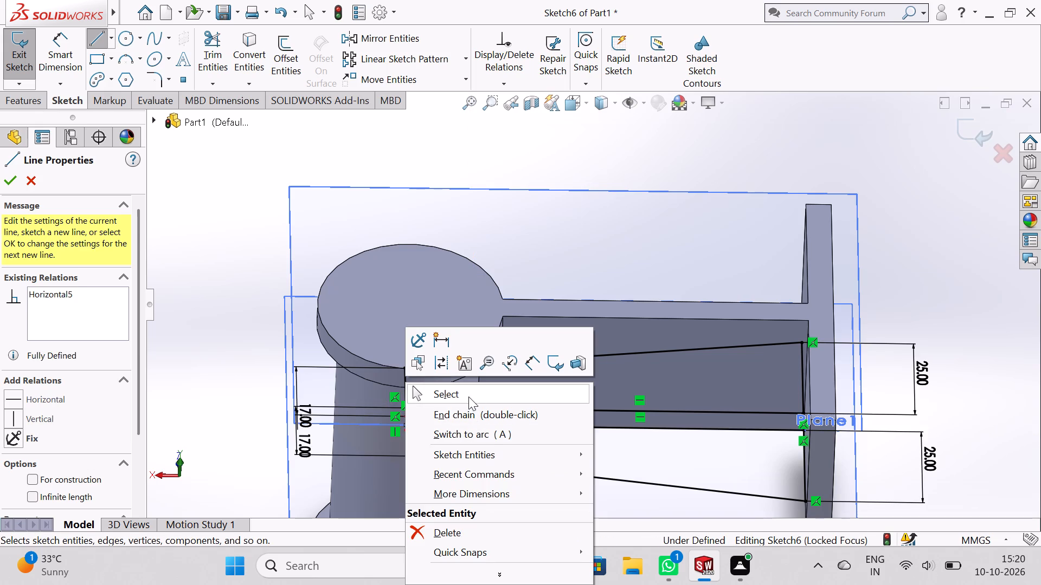
click(468, 395)
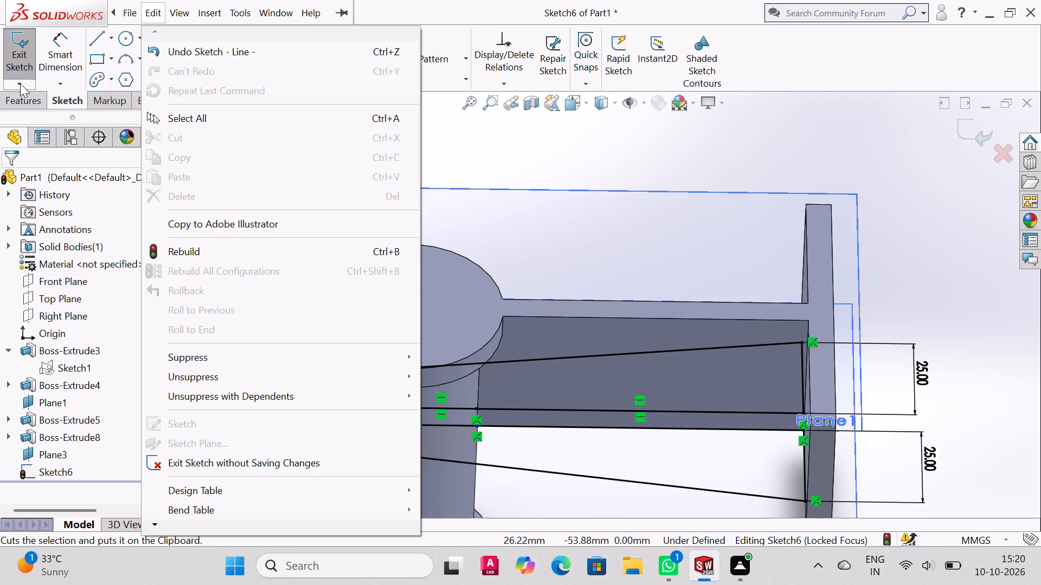
click(27, 61)
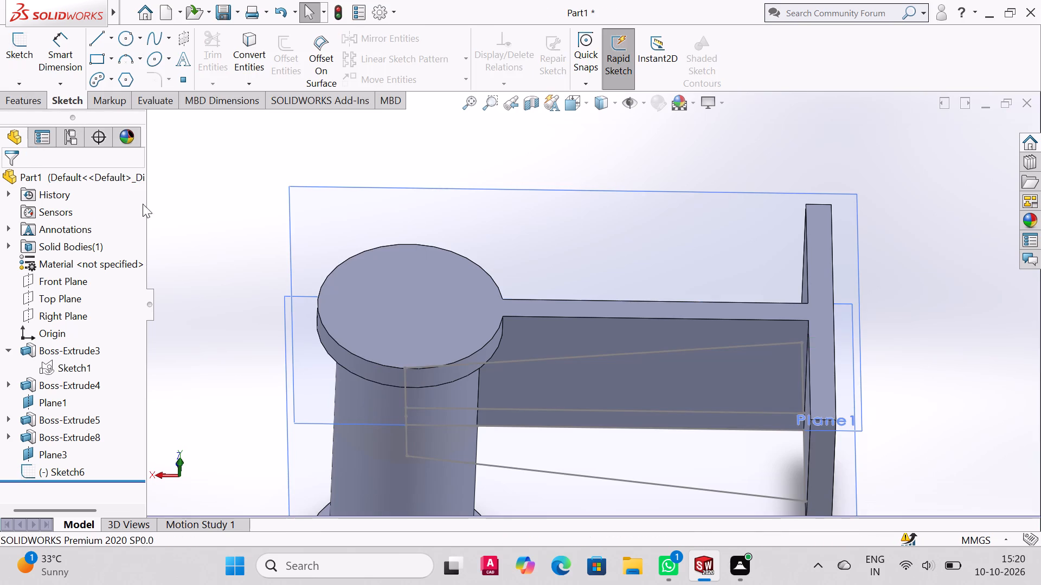
Start a boss extrusion of the web sketch, choosing the two tapered regions in front of and behind the arm as contours.
click(23, 95)
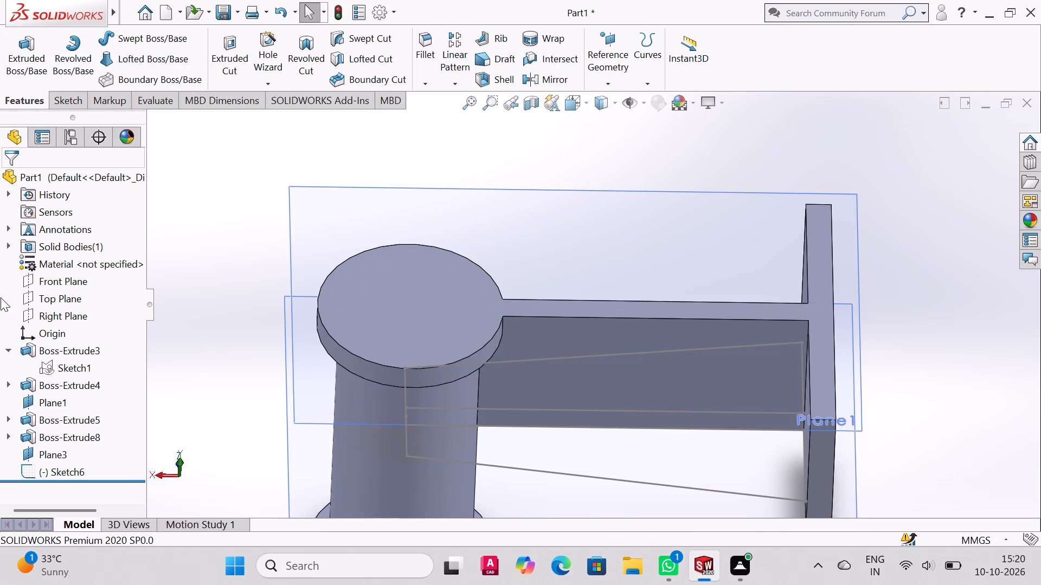
click(27, 474)
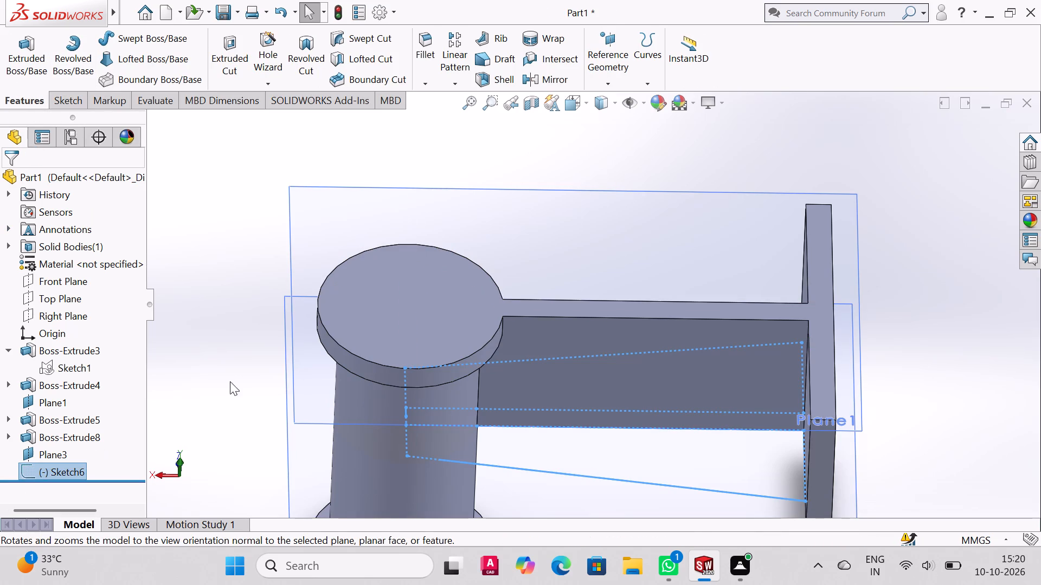
click(16, 55)
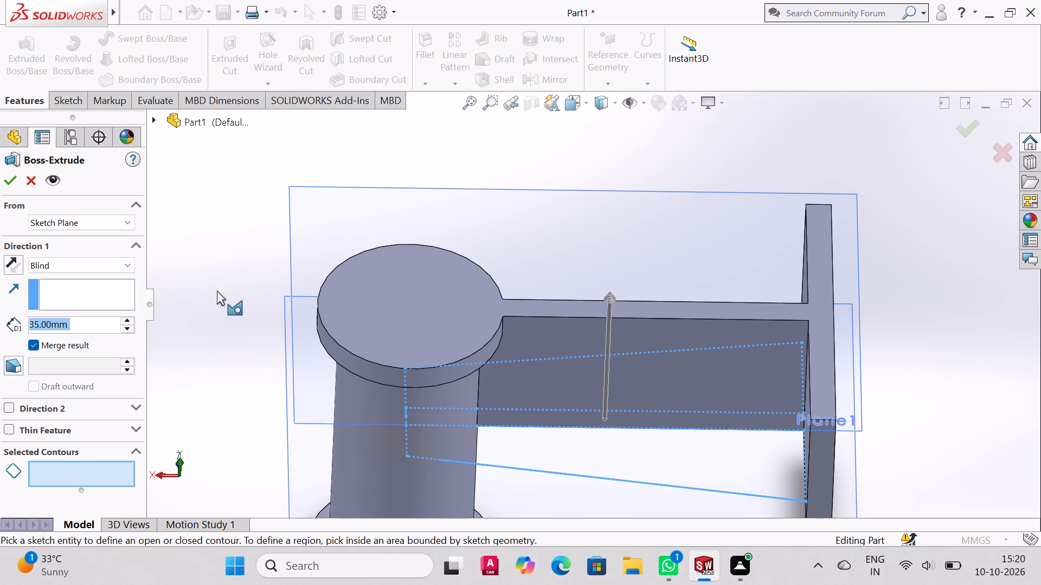
middle_drag(570, 366, 569, 386)
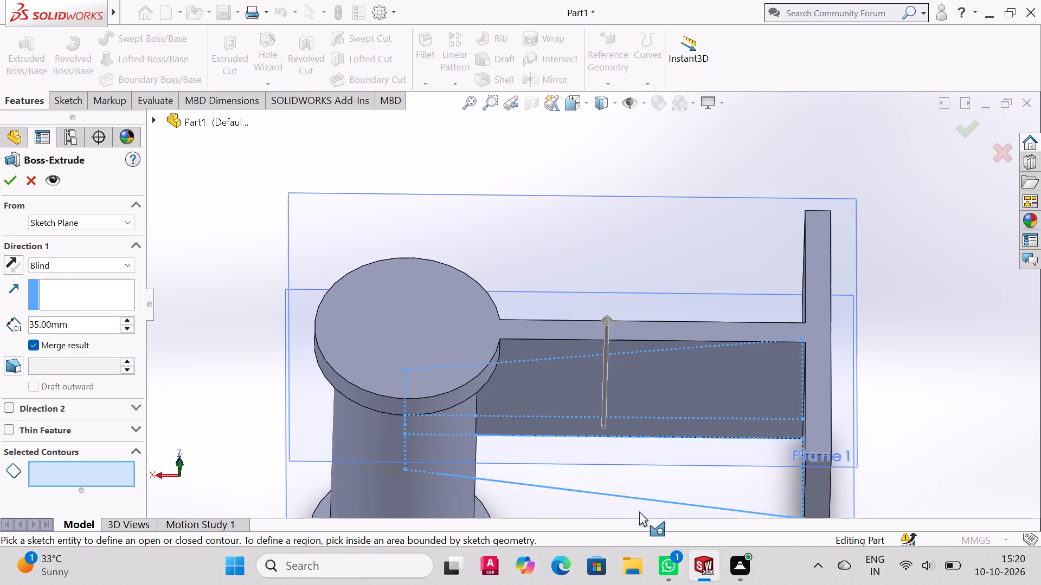
click(654, 479)
middle_drag(634, 282, 631, 351)
click(633, 374)
middle_drag(650, 415, 639, 224)
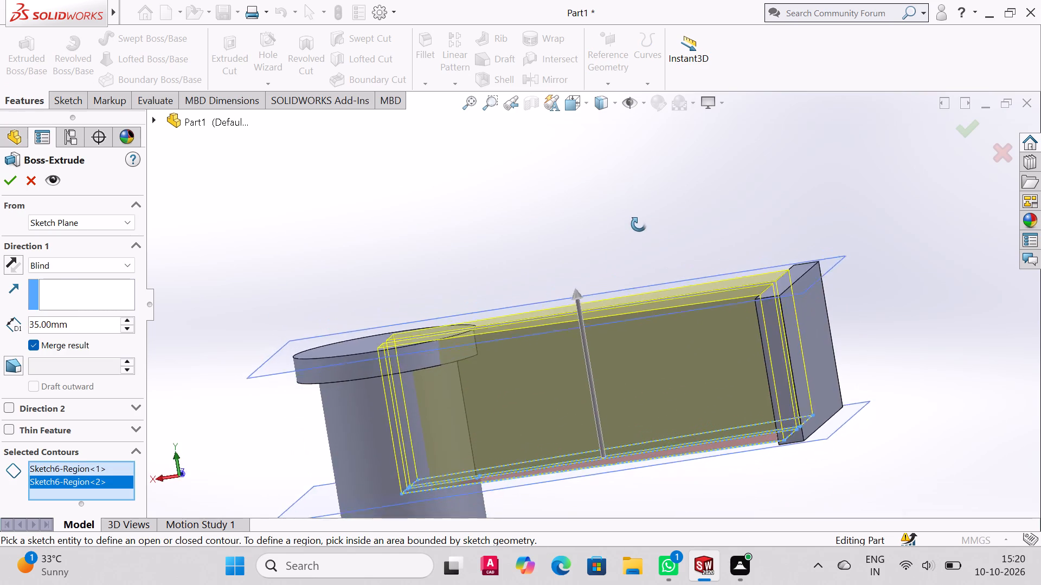
middle_drag(639, 224, 663, 296)
scroll(663, 296, up, 1)
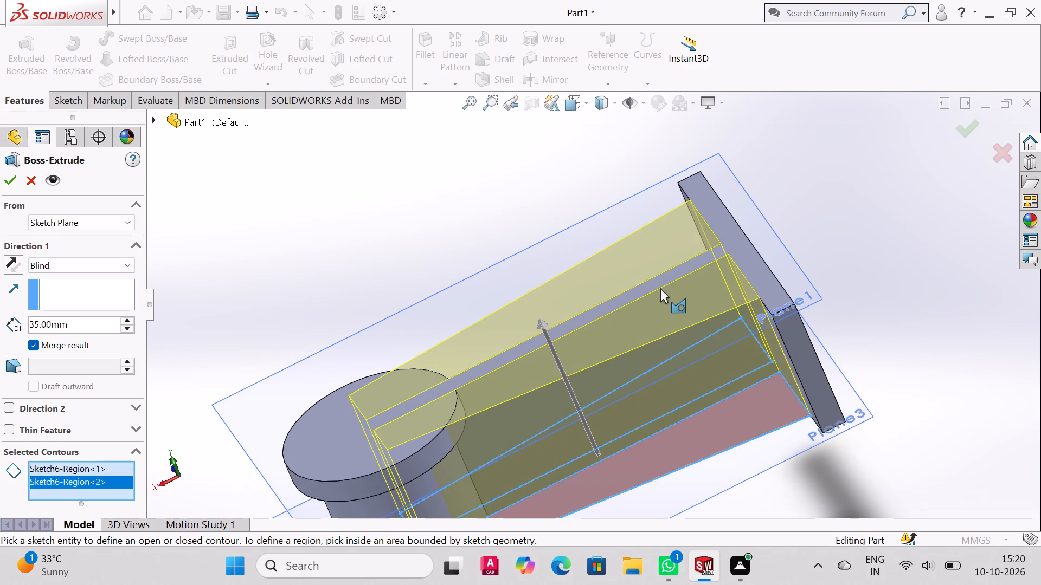
key(ctrl+5)
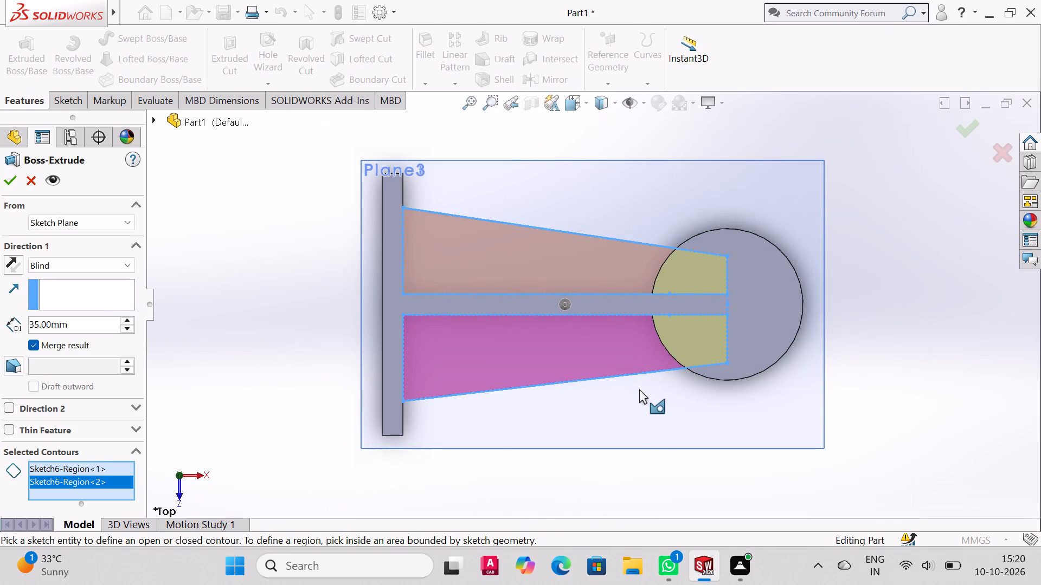
middle_drag(678, 395, 686, 233)
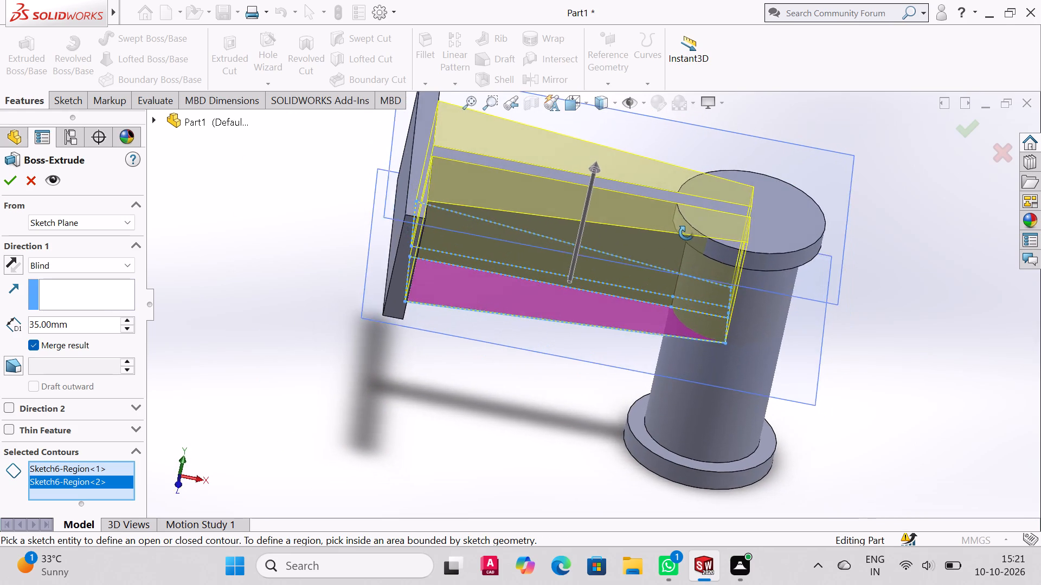
middle_drag(686, 233, 666, 210)
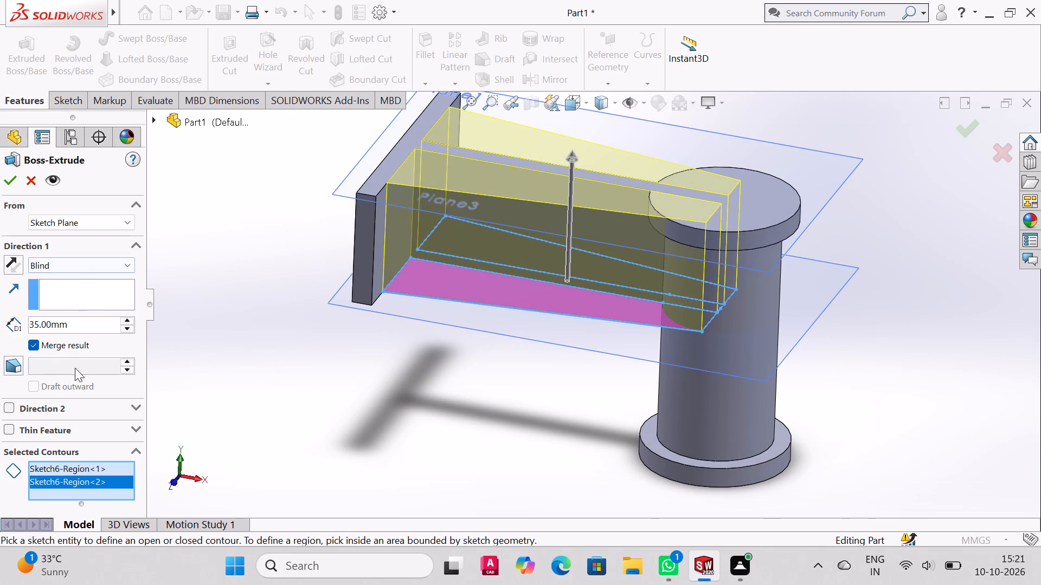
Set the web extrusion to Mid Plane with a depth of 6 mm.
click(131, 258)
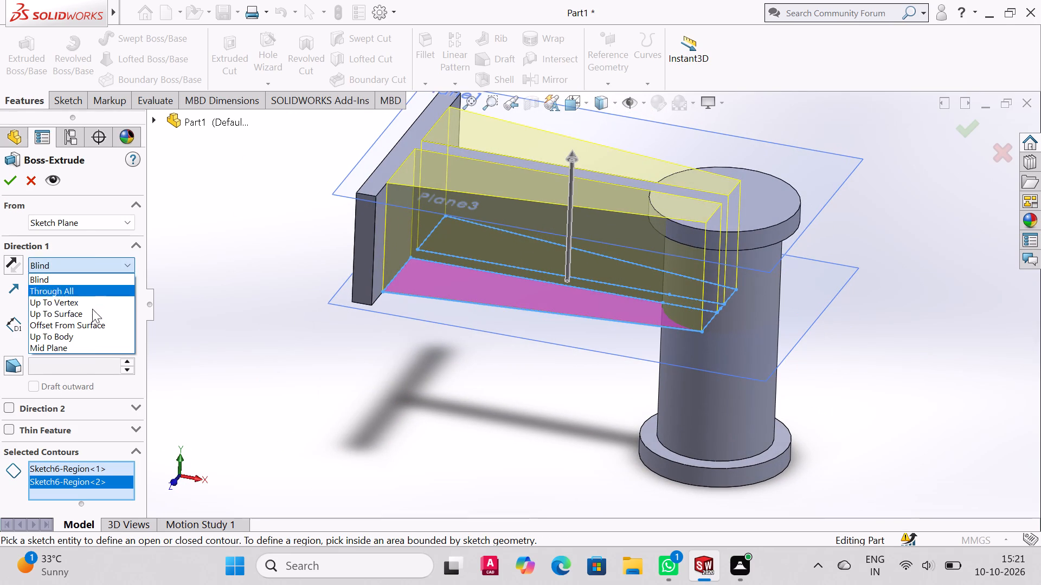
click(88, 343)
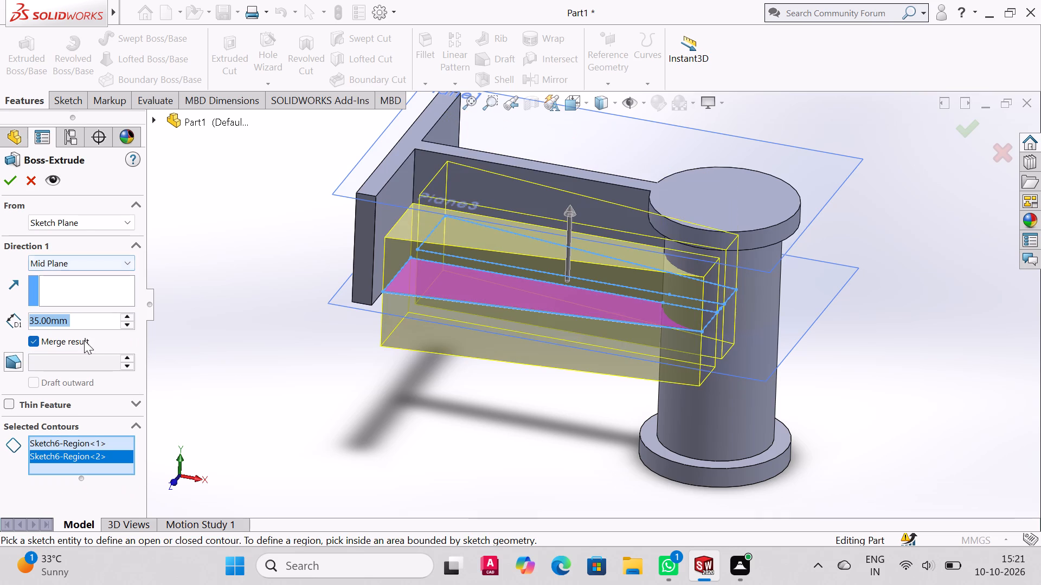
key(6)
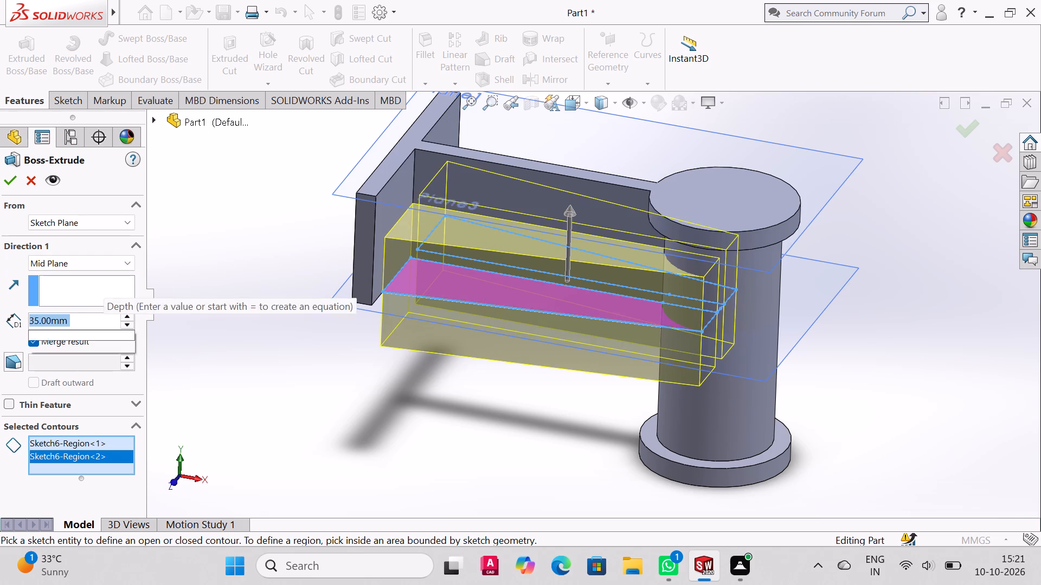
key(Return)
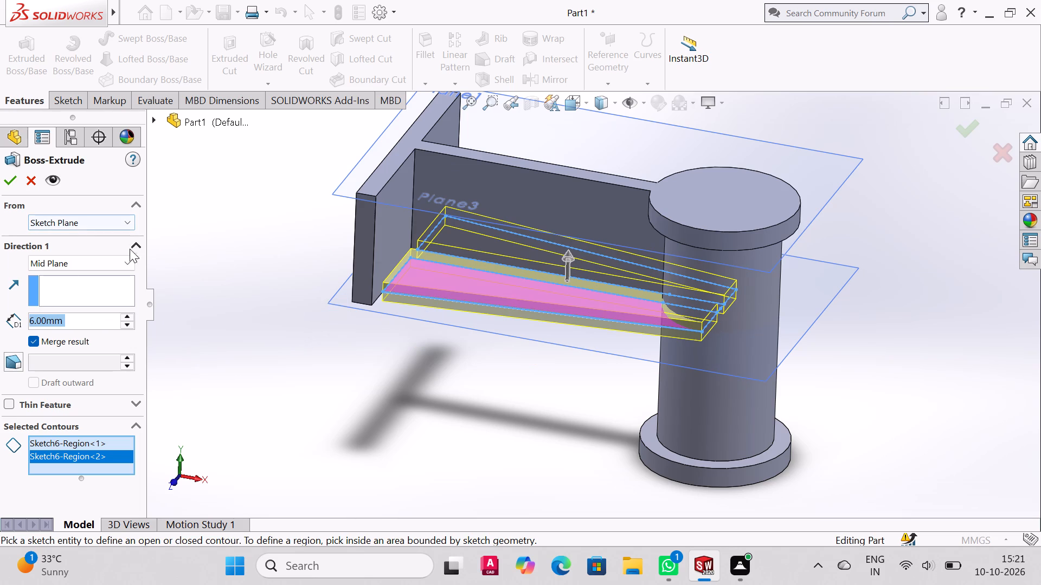
Try to extrude both tapered web regions as Blind, reversed to below the sketch plane, with a depth of 6 mm.
click(117, 261)
click(101, 276)
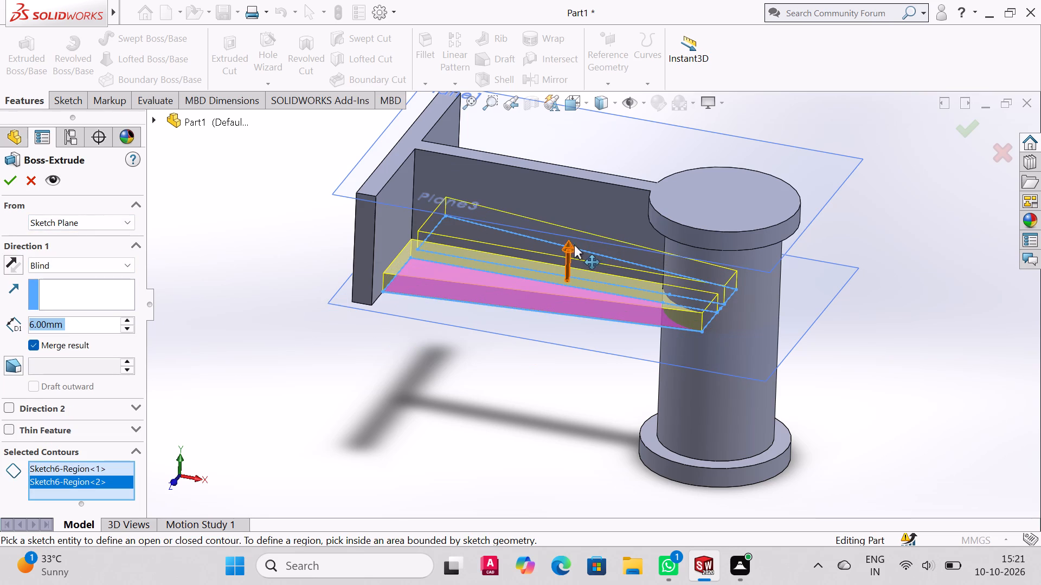
drag(565, 244, 562, 309)
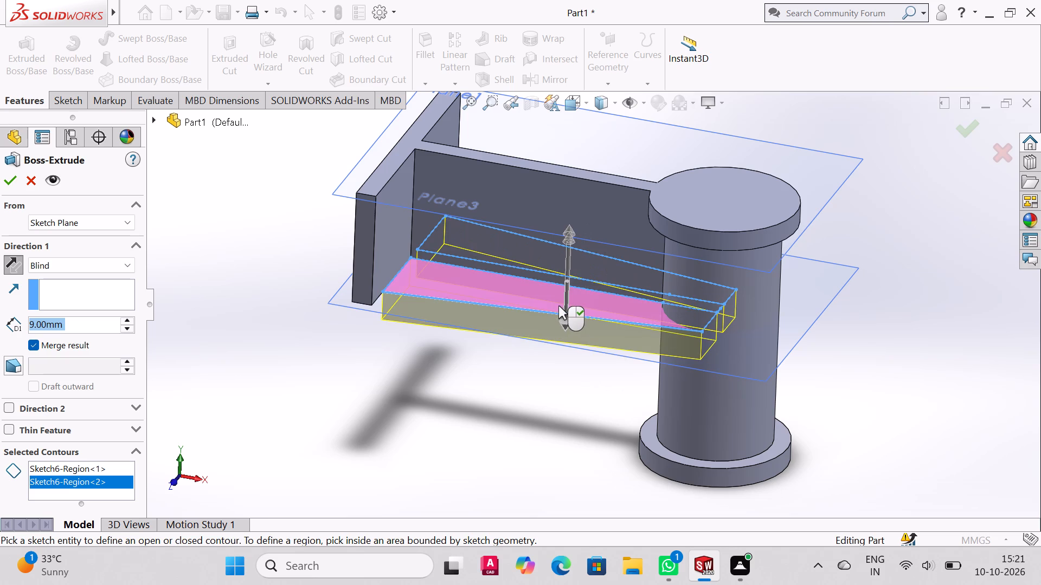
key(6)
key(Return)
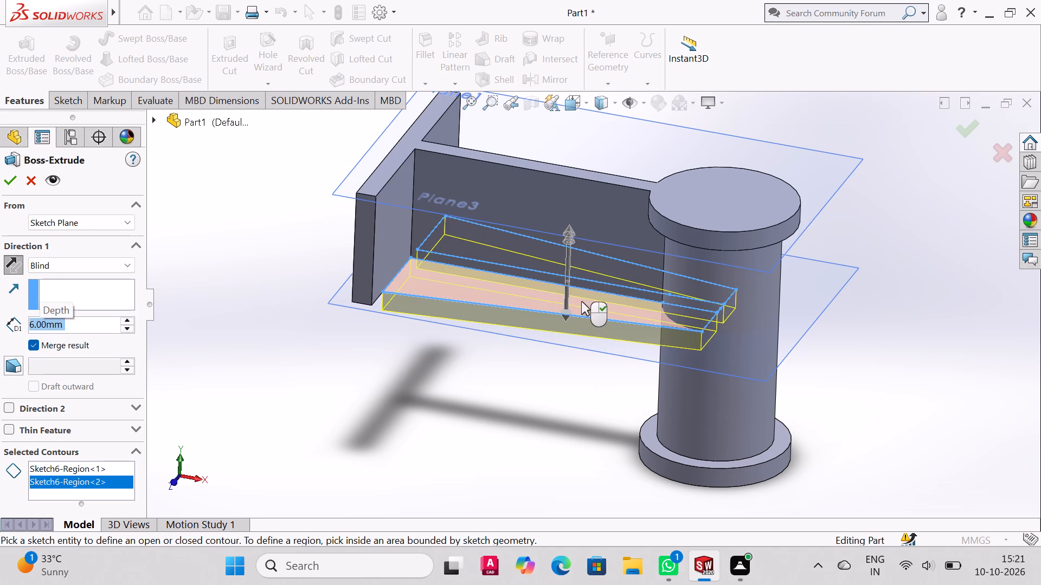
scroll(581, 301, down, 1)
middle_drag(581, 301, 611, 124)
scroll(581, 301, up, 1)
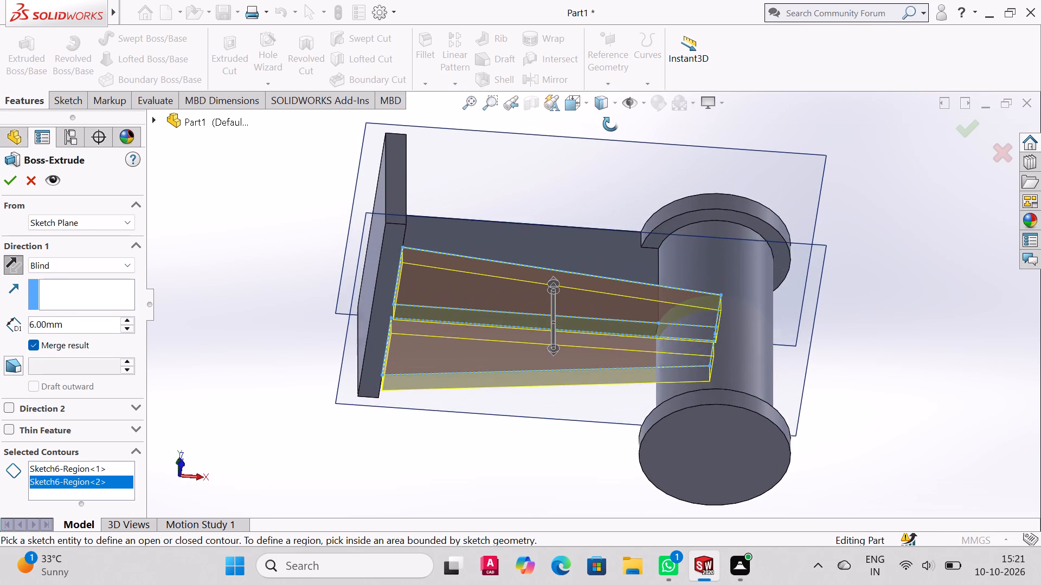
middle_drag(611, 124, 607, 202)
scroll(607, 199, down, 1)
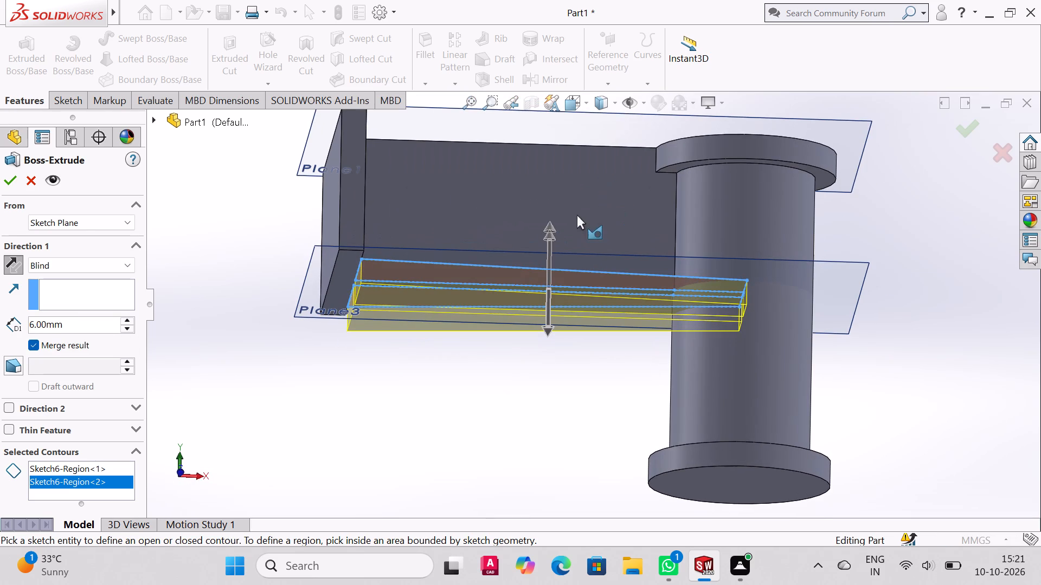
click(9, 179)
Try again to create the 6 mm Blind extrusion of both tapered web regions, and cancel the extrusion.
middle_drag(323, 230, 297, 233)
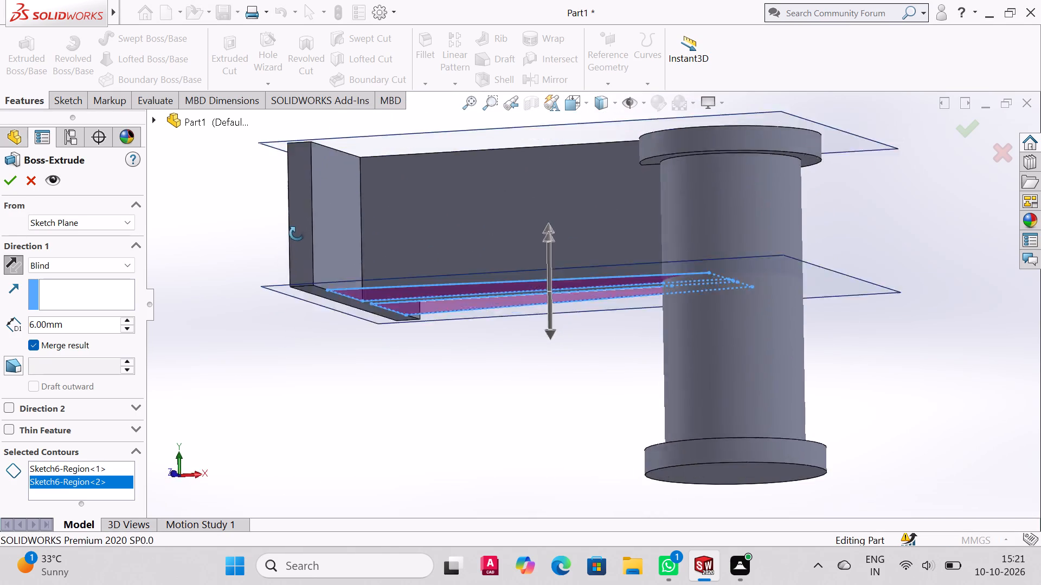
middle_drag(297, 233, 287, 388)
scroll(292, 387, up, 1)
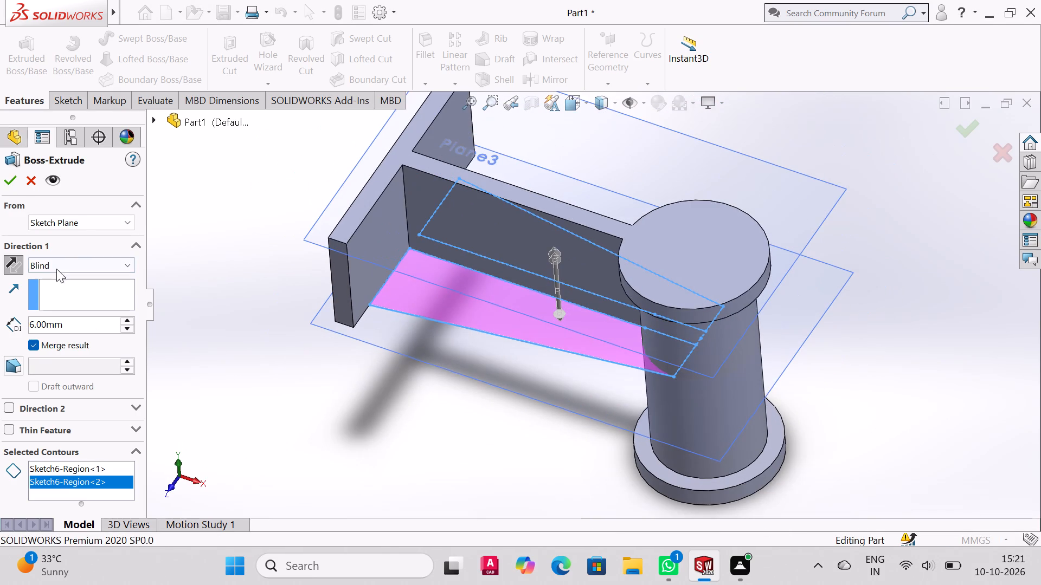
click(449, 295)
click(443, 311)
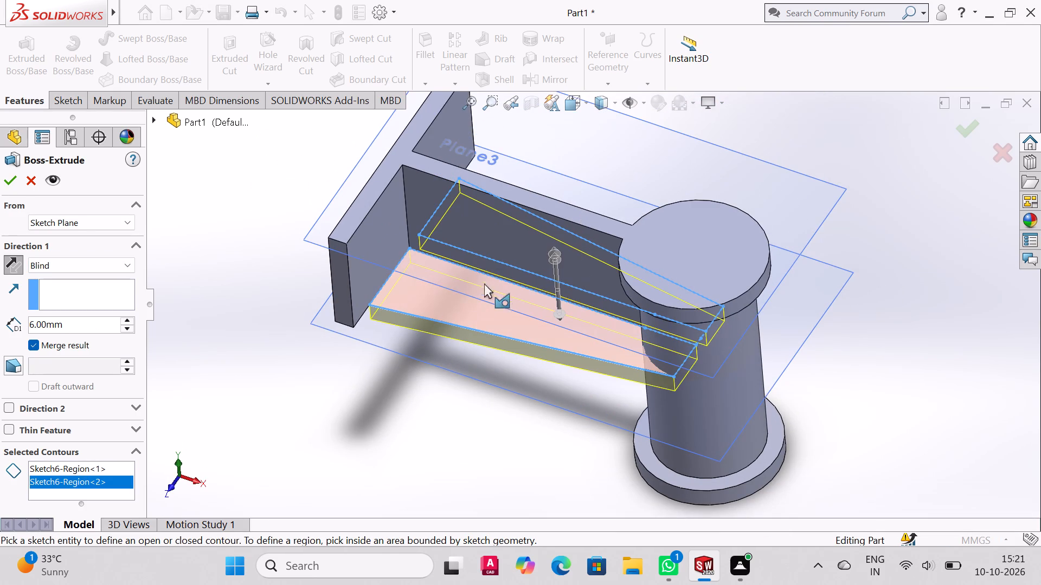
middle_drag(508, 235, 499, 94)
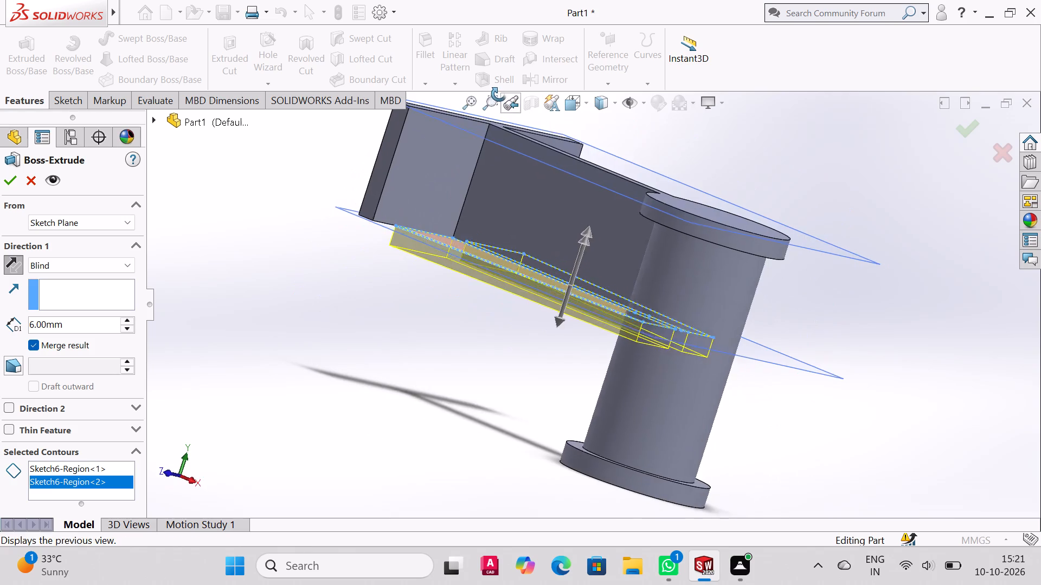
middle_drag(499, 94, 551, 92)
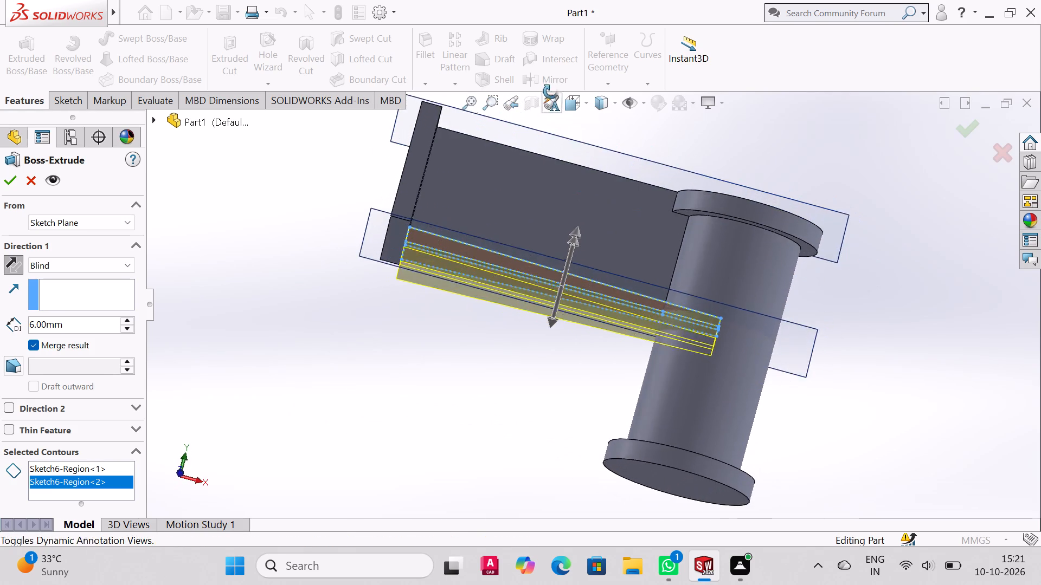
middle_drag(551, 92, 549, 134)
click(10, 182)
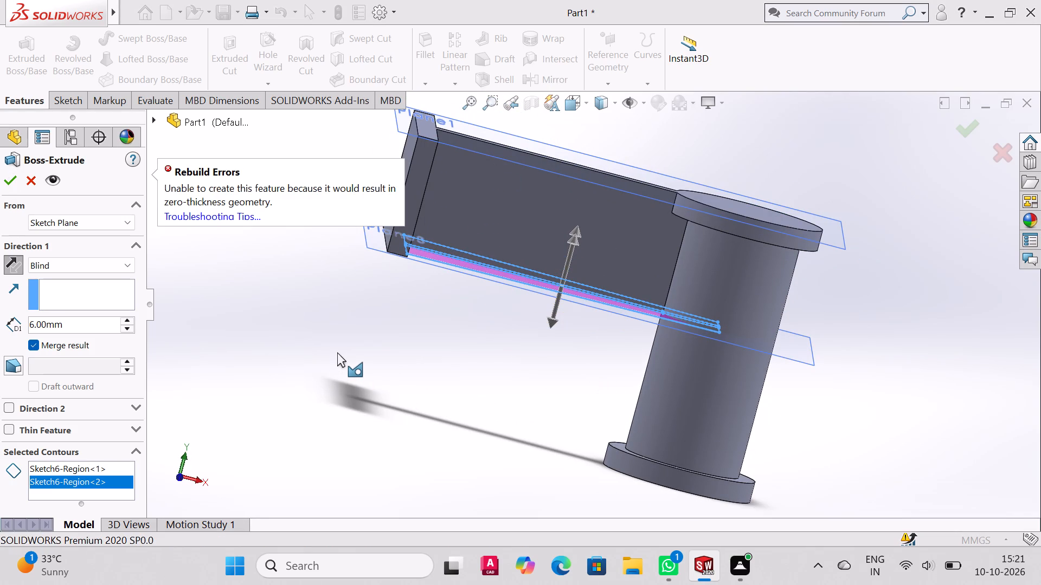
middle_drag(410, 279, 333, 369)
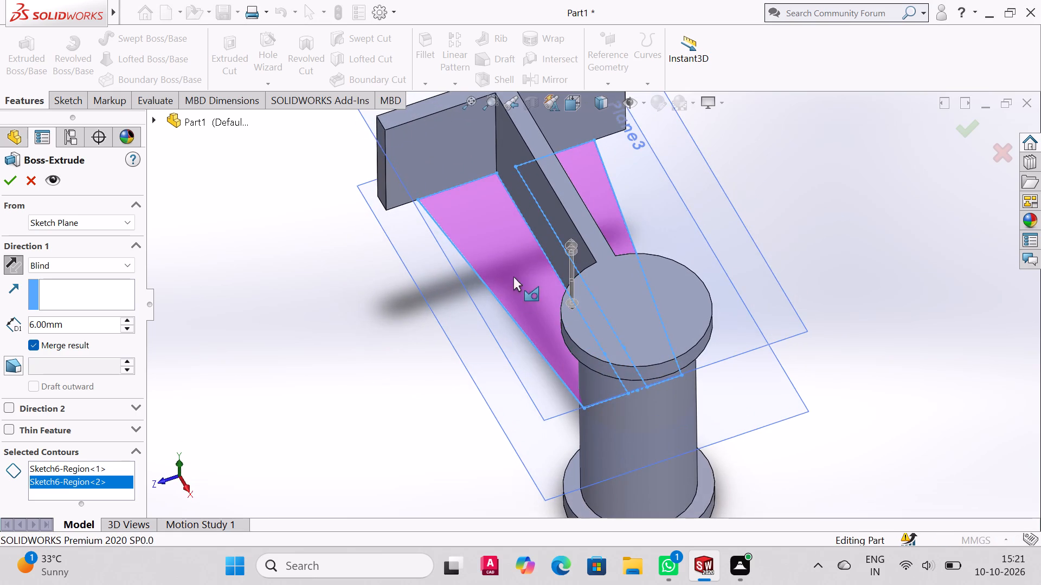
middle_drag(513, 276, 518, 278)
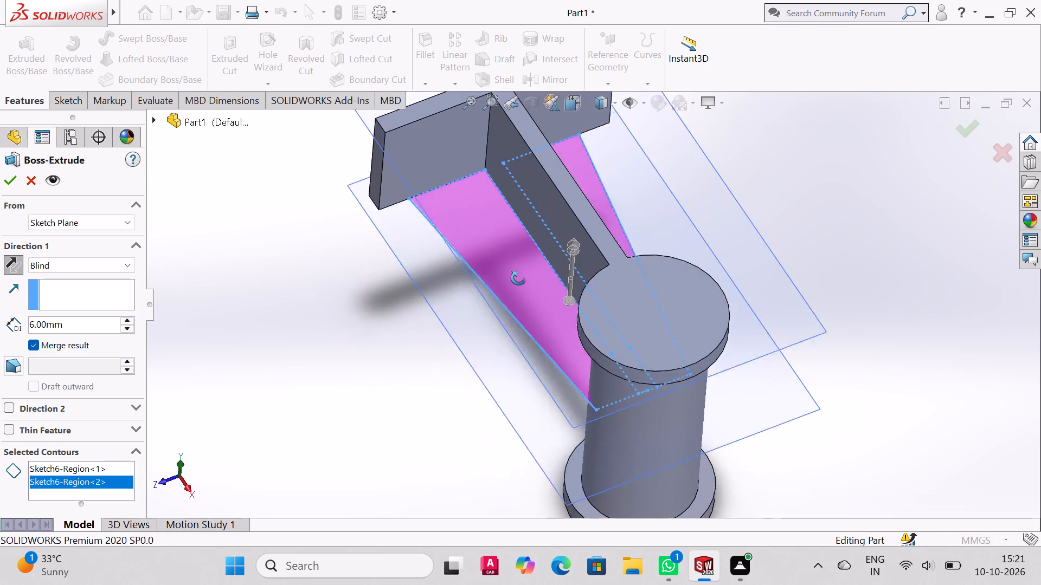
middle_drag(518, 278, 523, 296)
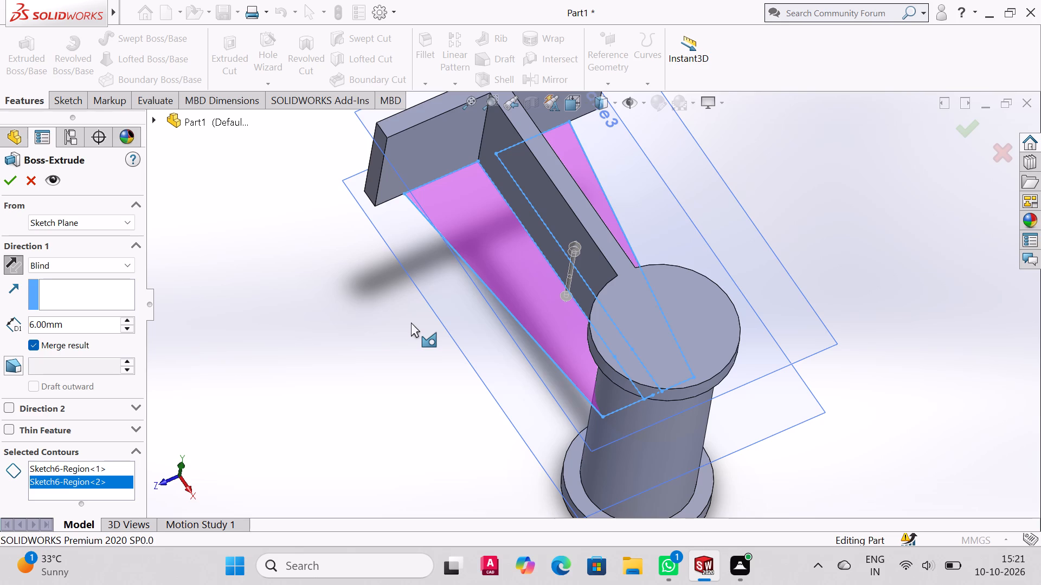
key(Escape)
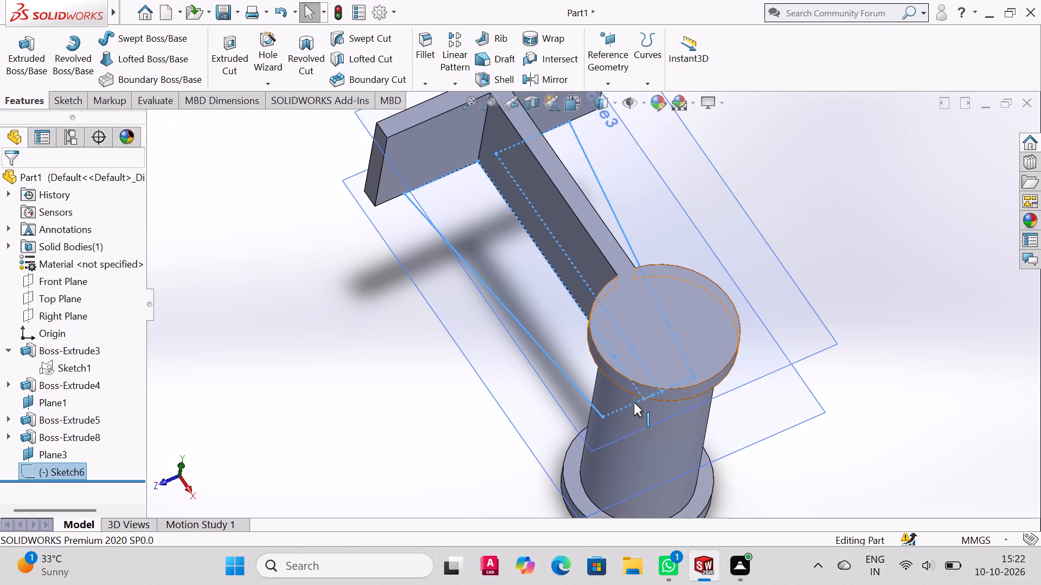
Reopen the web sketch in top view and draw a 17 mm radius circle centred on the origin, through the front taper's endpoint.
key(ctrl+5)
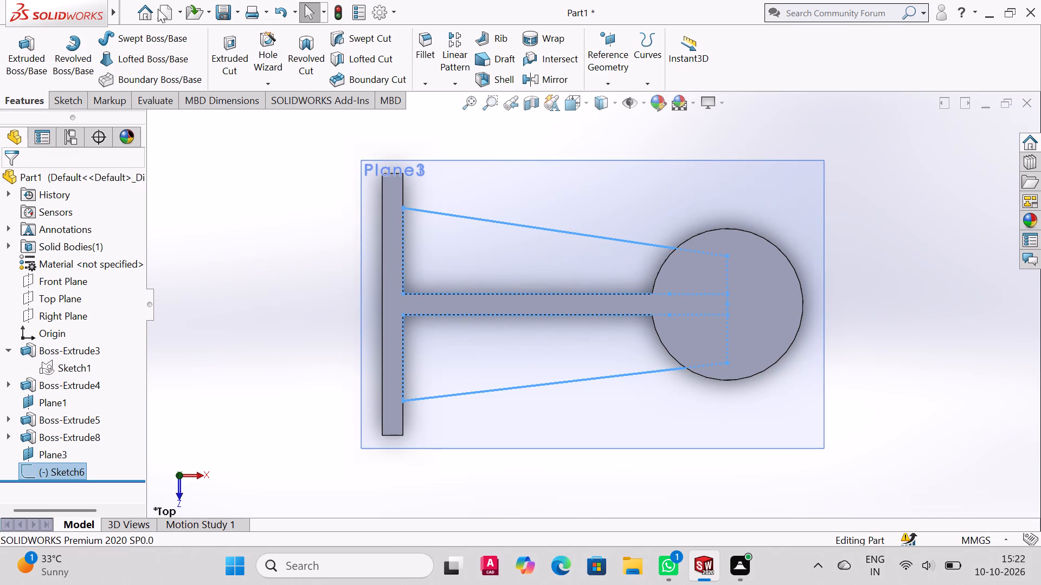
click(73, 98)
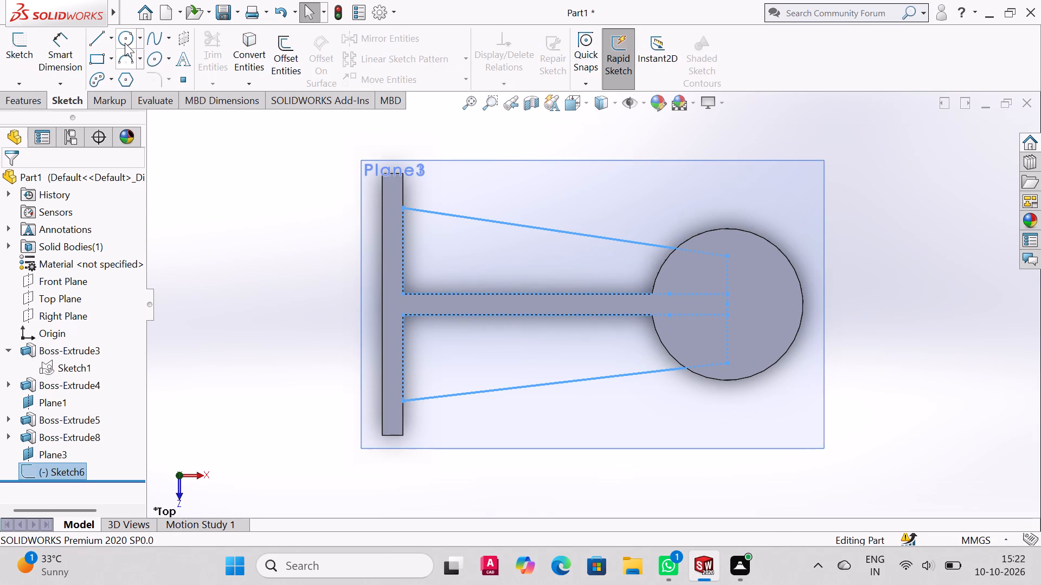
click(126, 38)
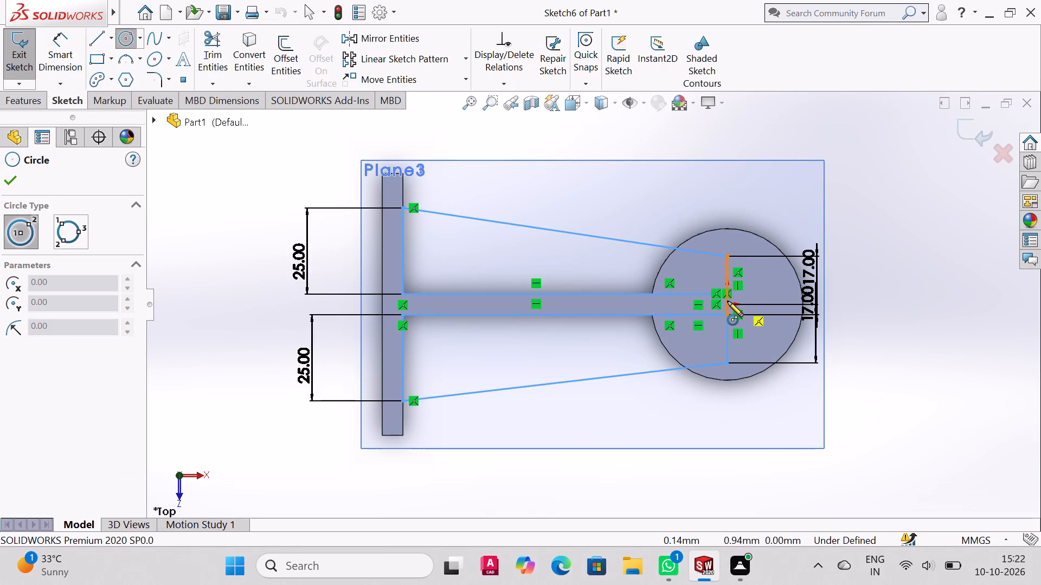
click(727, 304)
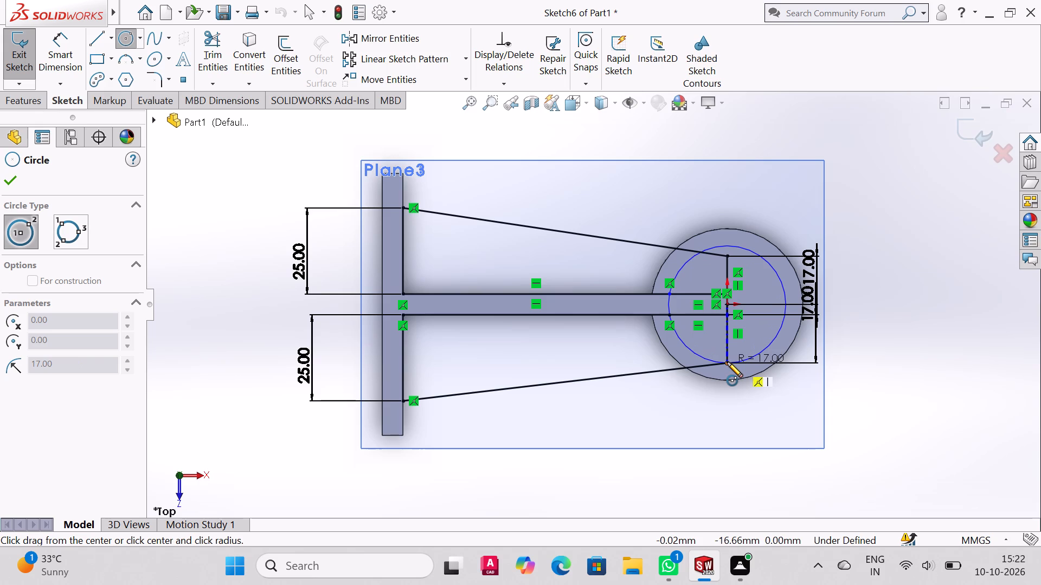
click(727, 362)
right_click(727, 361)
click(777, 367)
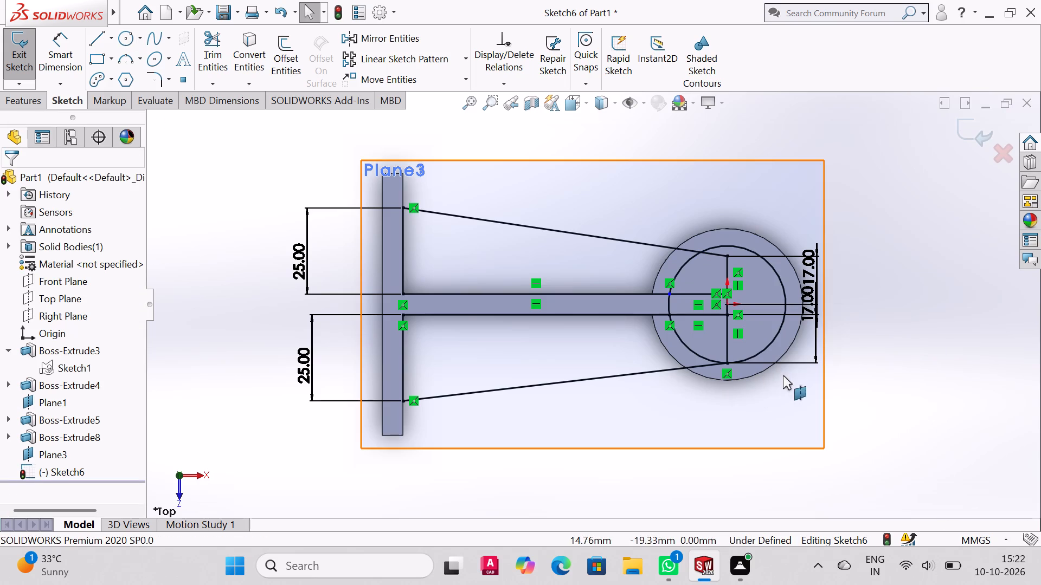
Trim the circle to its arc facing the wall plate, removing the vertical centre lines and the rear tapered line's end past the arc.
click(204, 37)
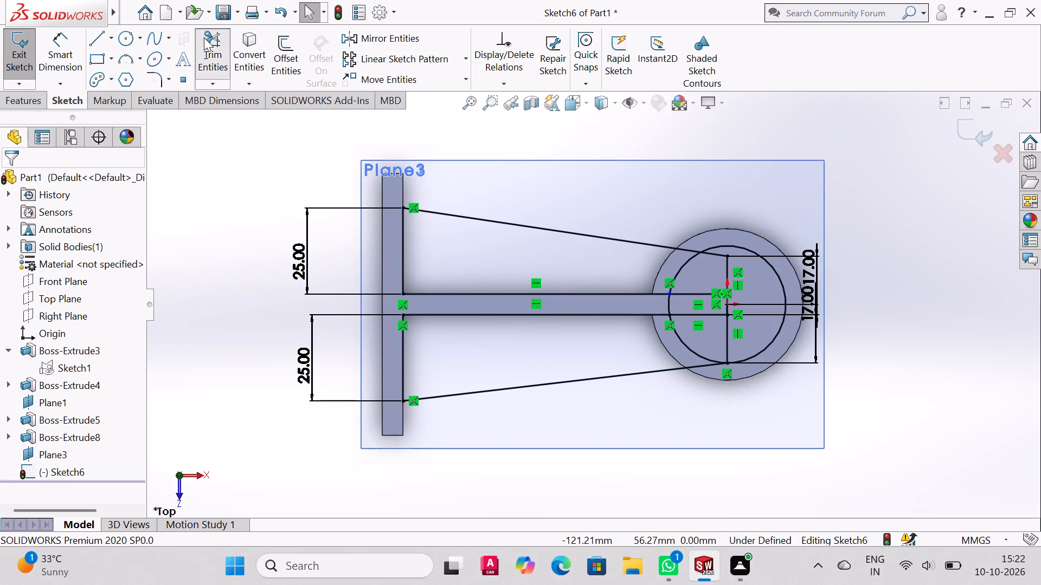
drag(741, 233, 741, 255)
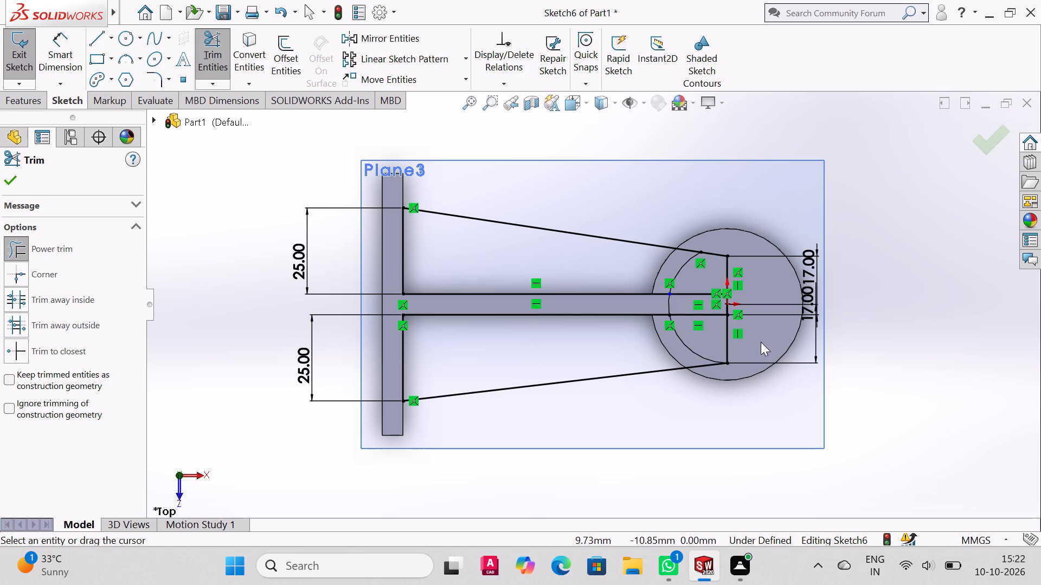
drag(709, 340, 732, 340)
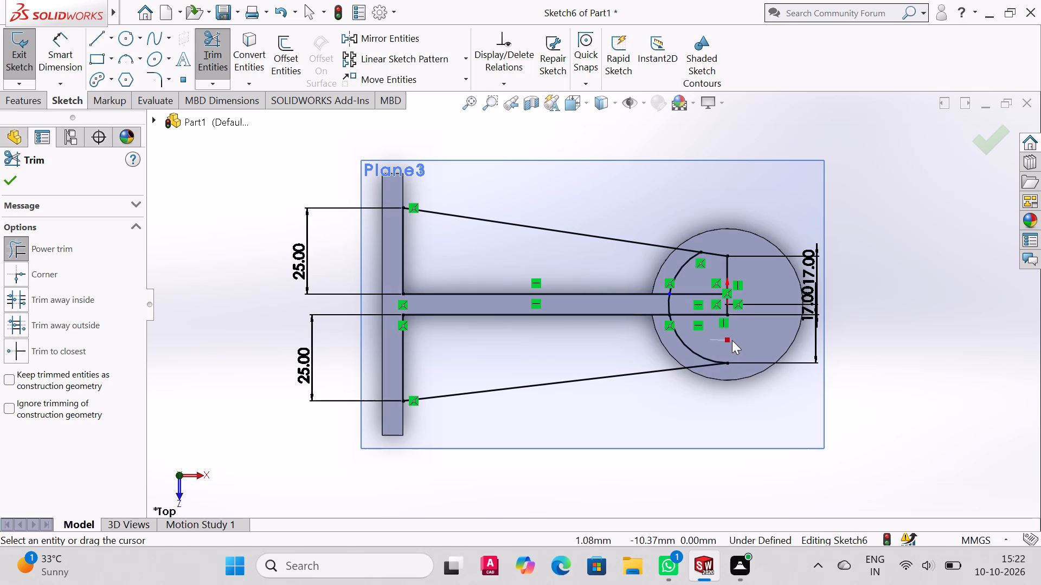
drag(732, 340, 735, 340)
drag(712, 274, 735, 275)
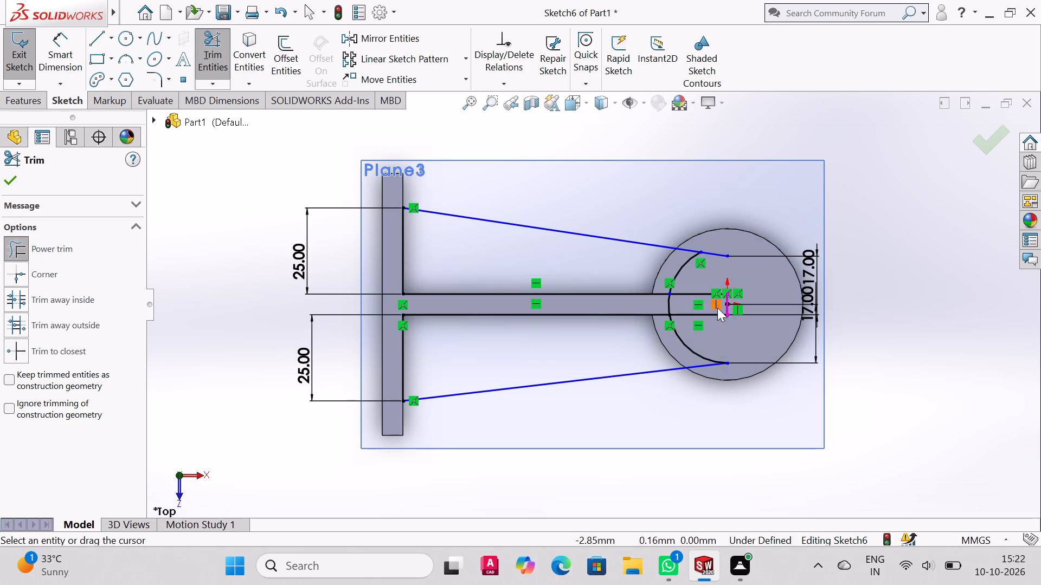
scroll(734, 305, up, 3)
scroll(736, 305, down, 7)
drag(838, 305, 840, 305)
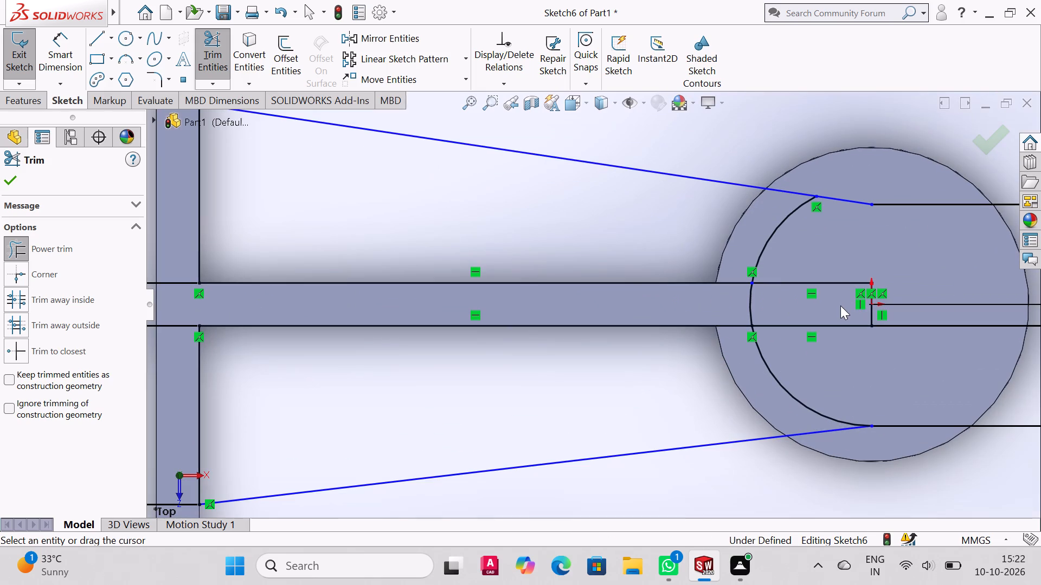
drag(840, 305, 877, 314)
drag(858, 295, 878, 292)
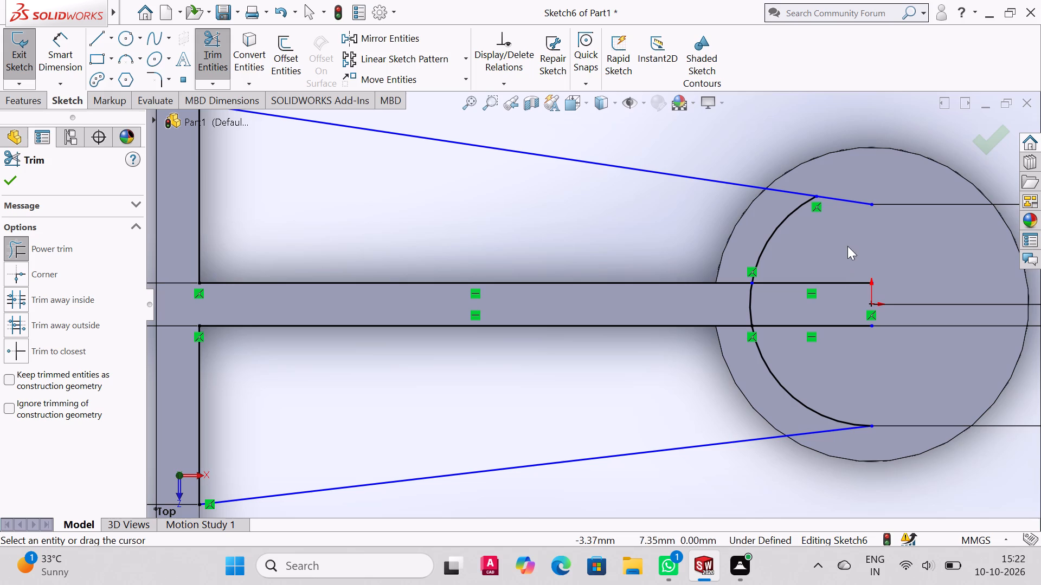
drag(855, 167, 845, 214)
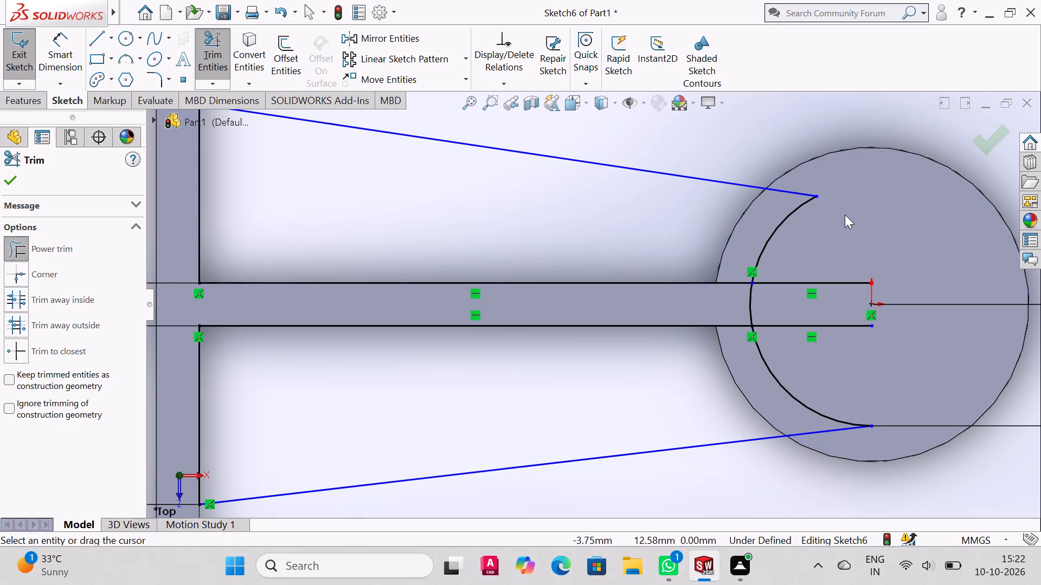
middle_drag(808, 390, 800, 248)
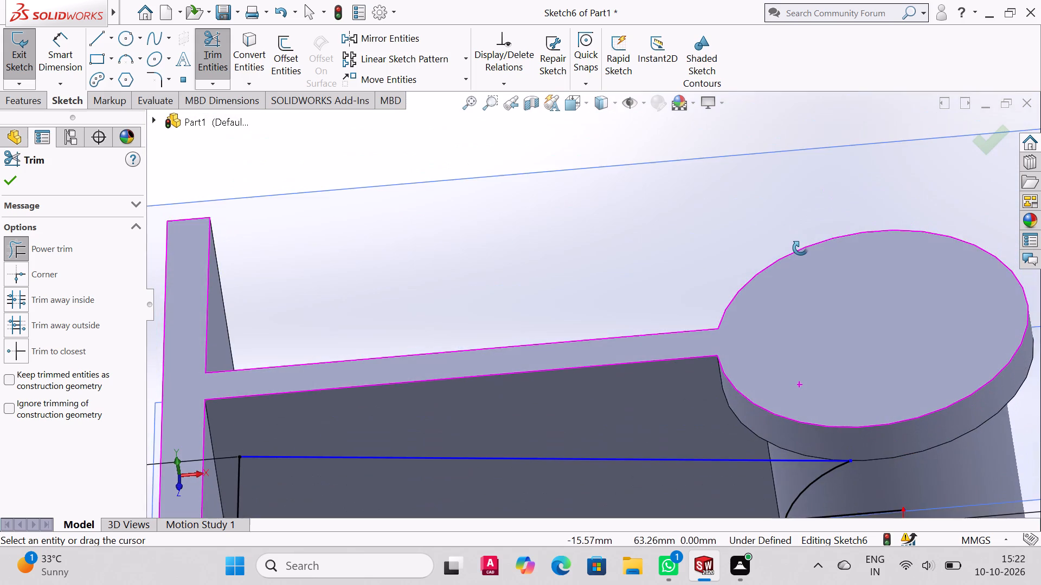
middle_drag(800, 248, 808, 330)
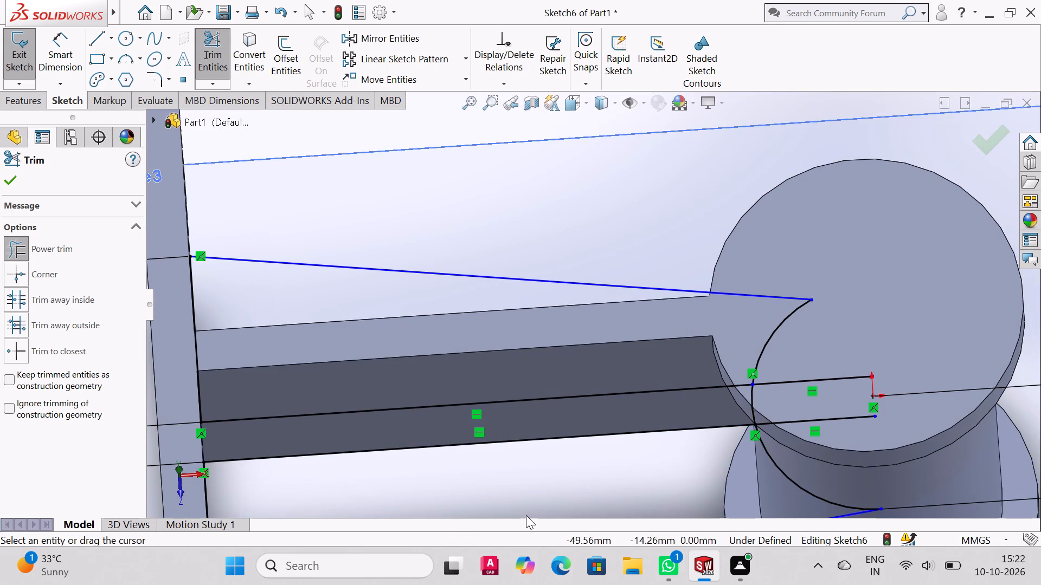
key(Escape)
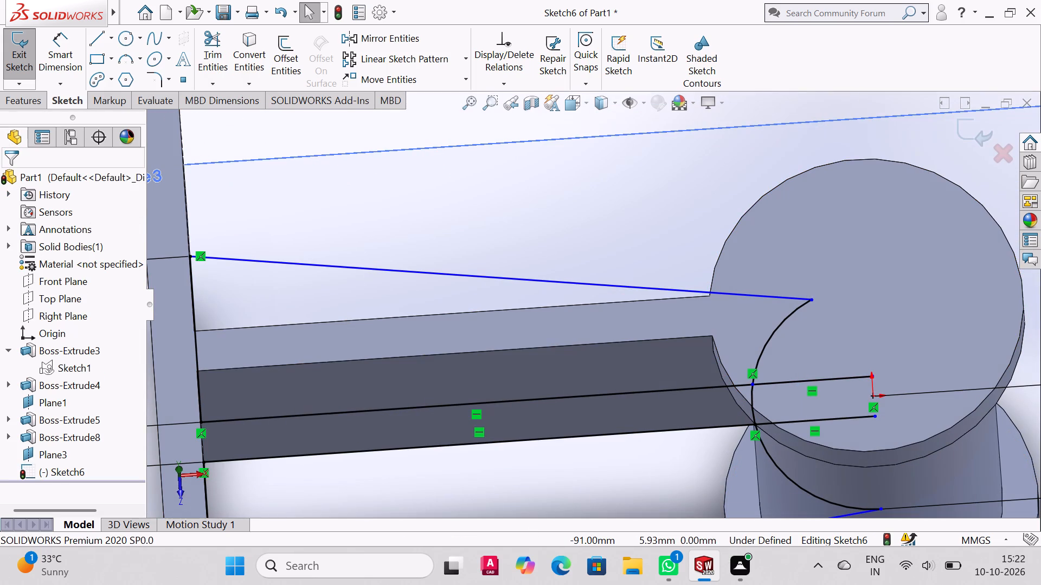
Start a boss extrusion of the trimmed web sketch, choosing the tapered regions in front of and behind the arm as contours.
click(28, 113)
click(30, 93)
click(28, 60)
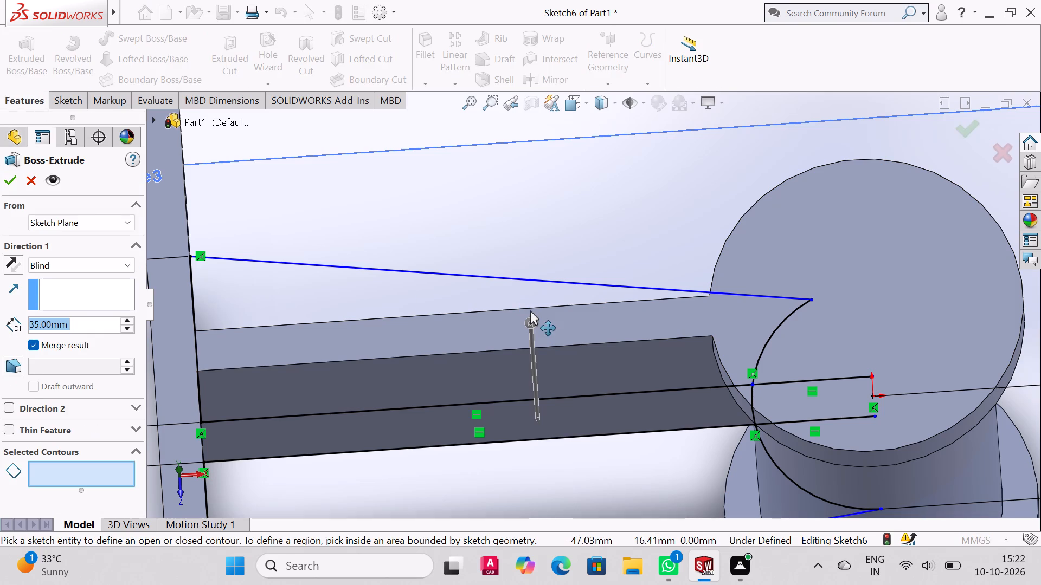
scroll(535, 308, up, 7)
middle_drag(568, 319, 566, 381)
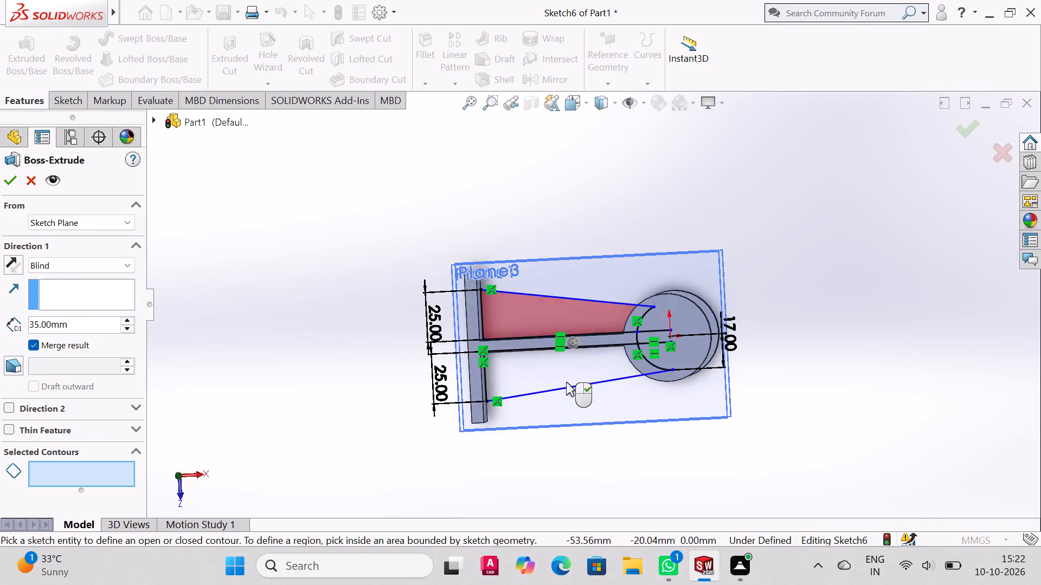
click(570, 378)
click(535, 315)
middle_drag(626, 361, 629, 177)
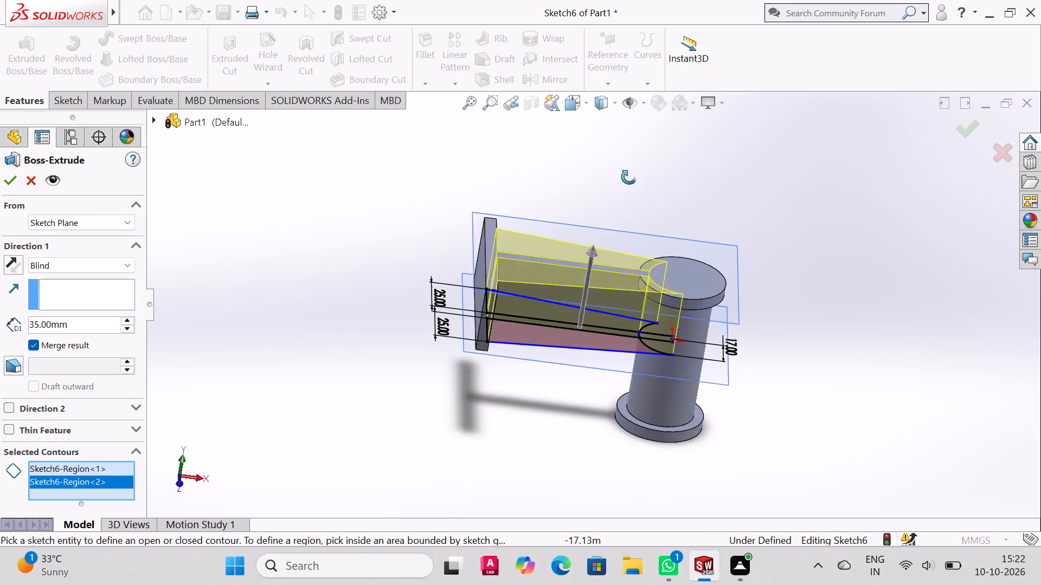
middle_drag(629, 177, 624, 197)
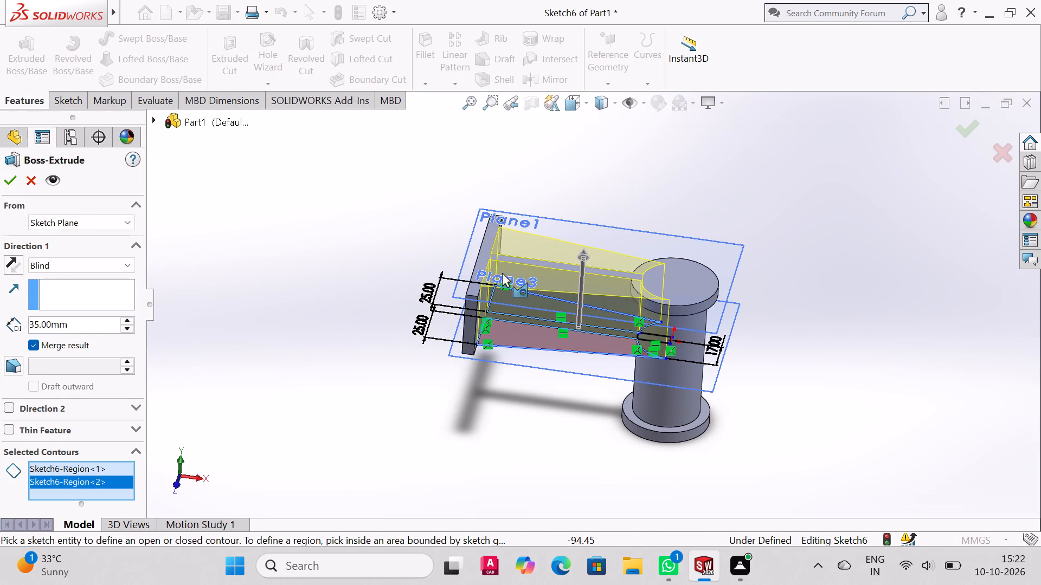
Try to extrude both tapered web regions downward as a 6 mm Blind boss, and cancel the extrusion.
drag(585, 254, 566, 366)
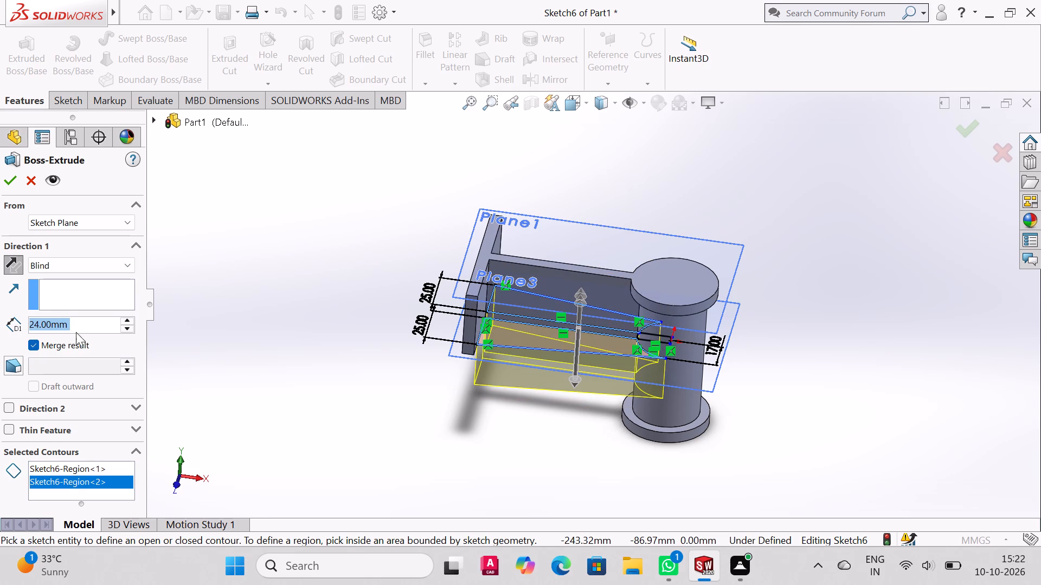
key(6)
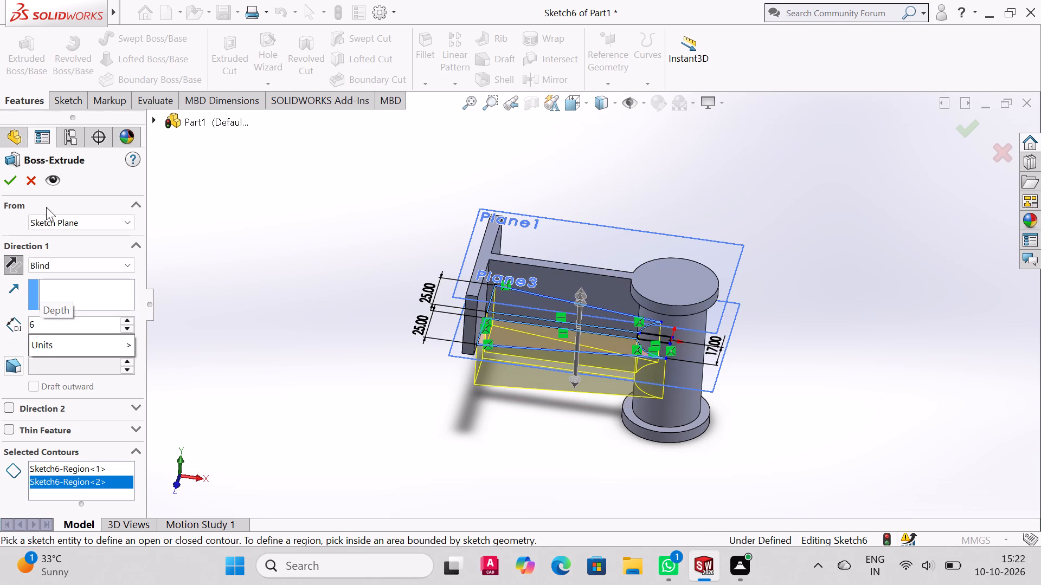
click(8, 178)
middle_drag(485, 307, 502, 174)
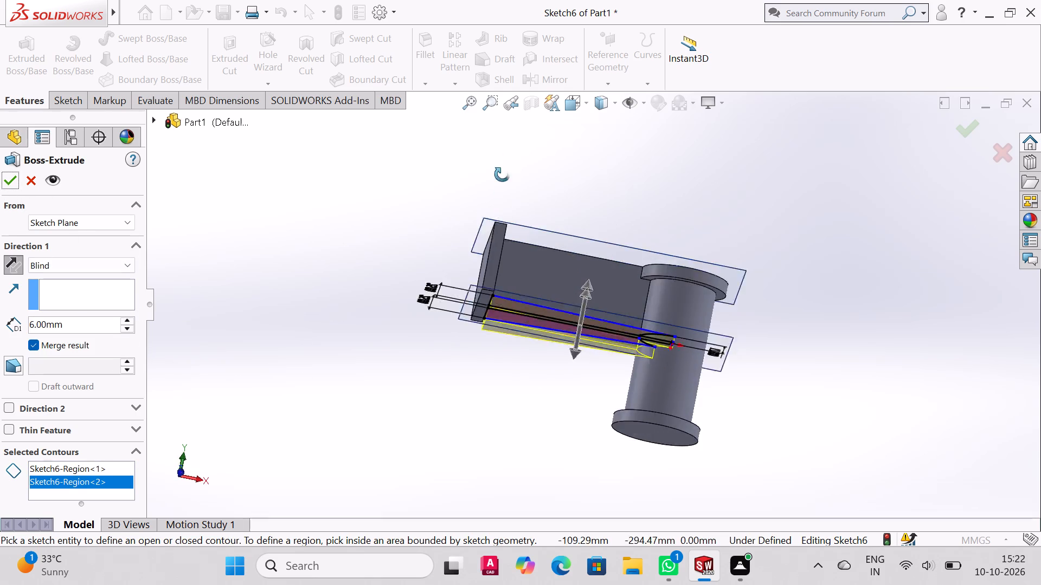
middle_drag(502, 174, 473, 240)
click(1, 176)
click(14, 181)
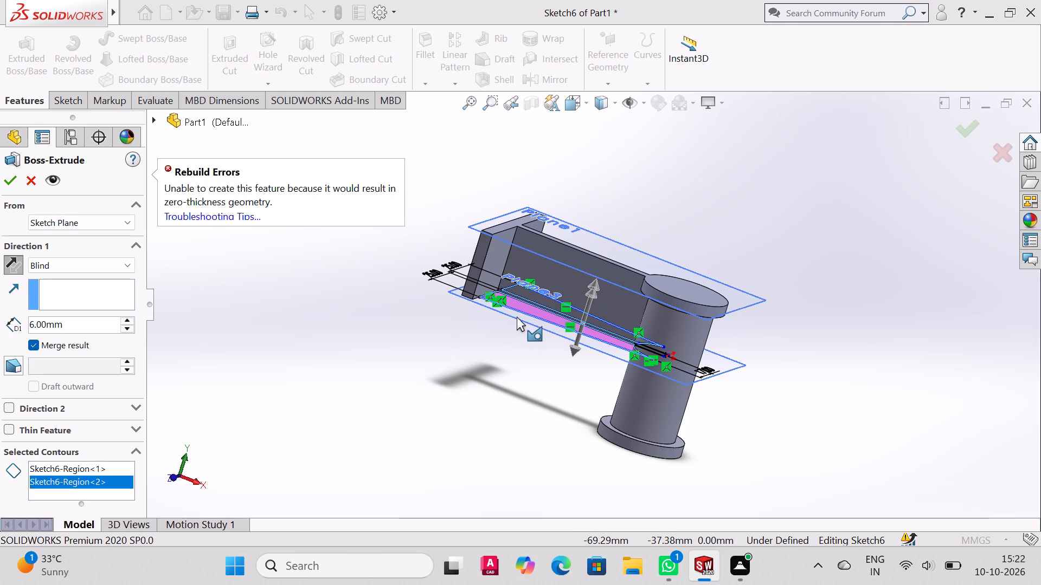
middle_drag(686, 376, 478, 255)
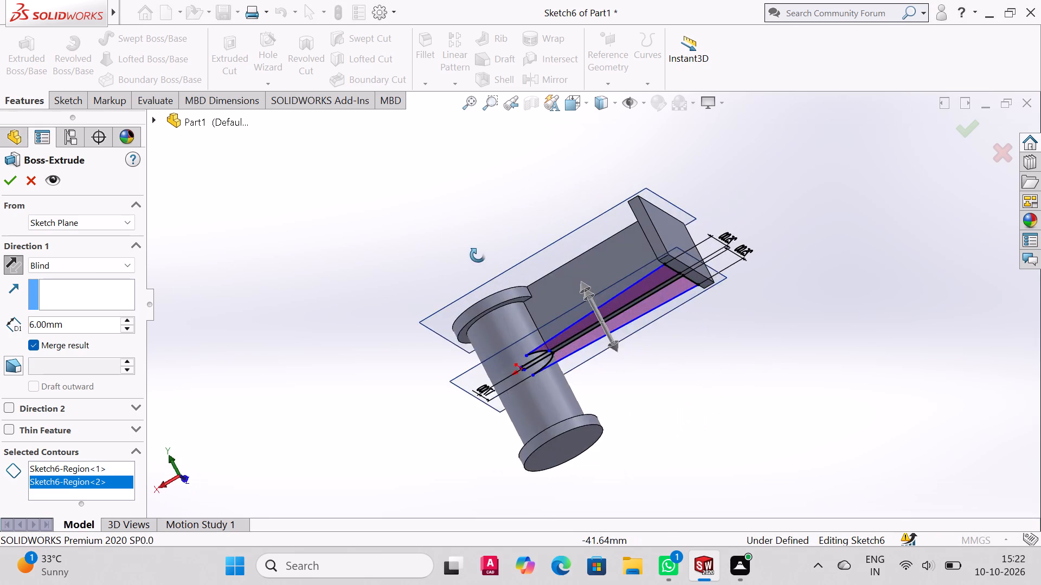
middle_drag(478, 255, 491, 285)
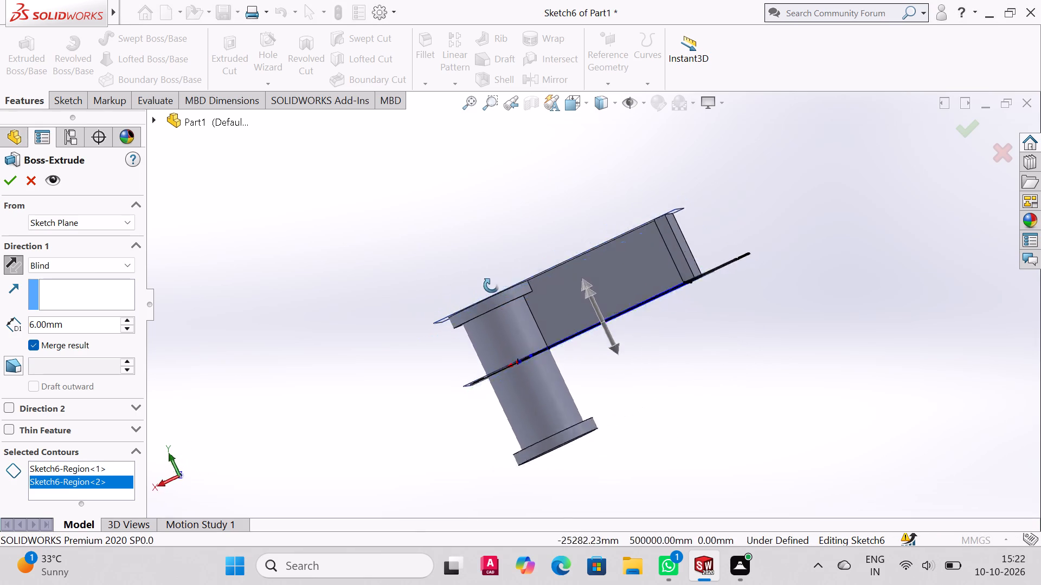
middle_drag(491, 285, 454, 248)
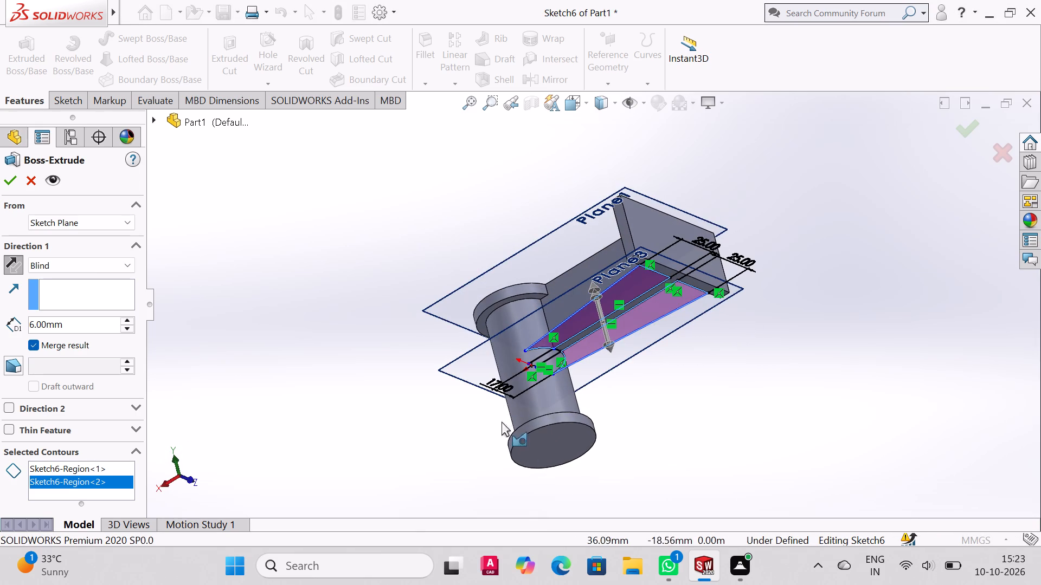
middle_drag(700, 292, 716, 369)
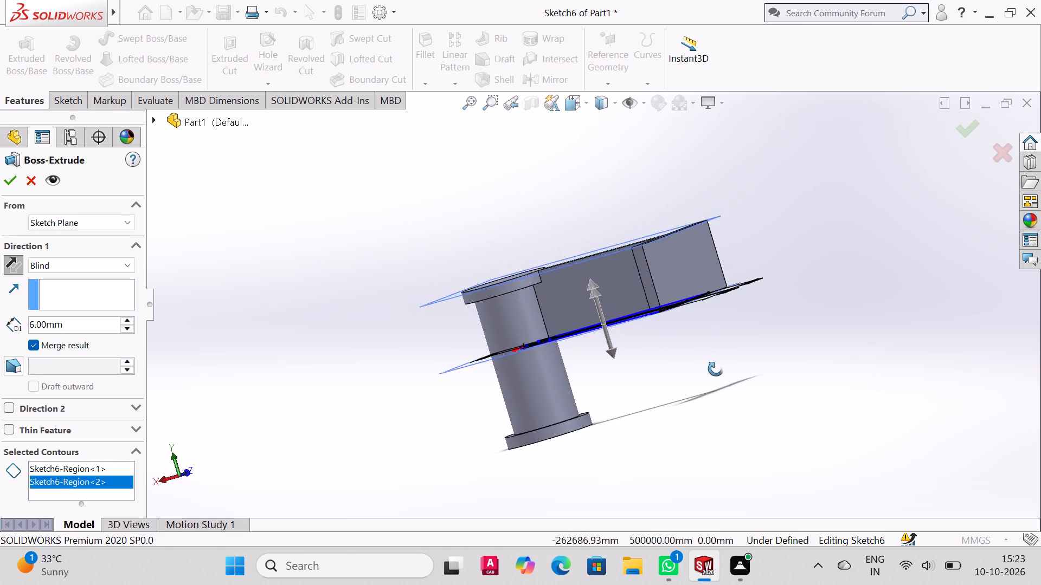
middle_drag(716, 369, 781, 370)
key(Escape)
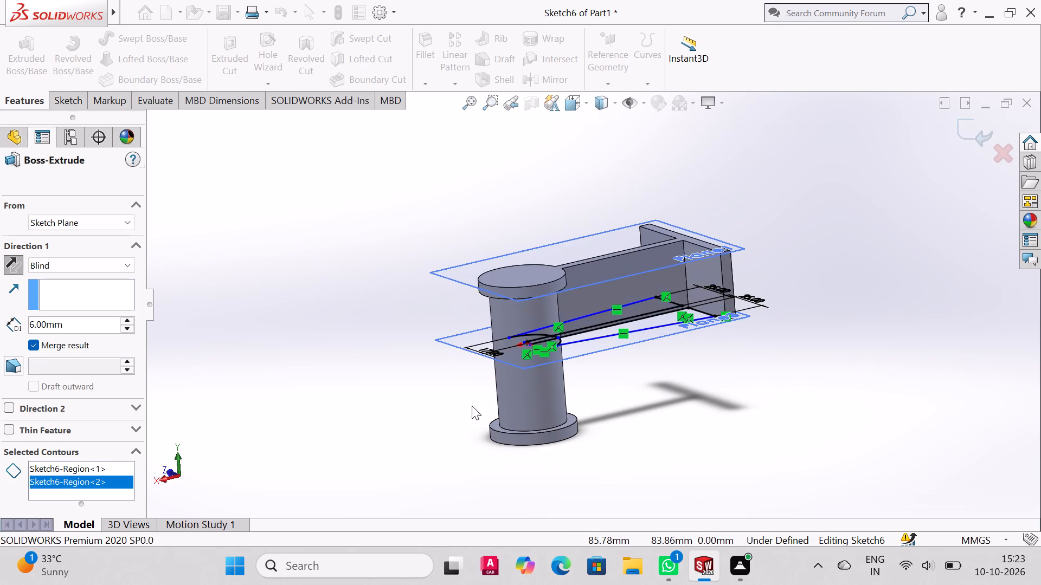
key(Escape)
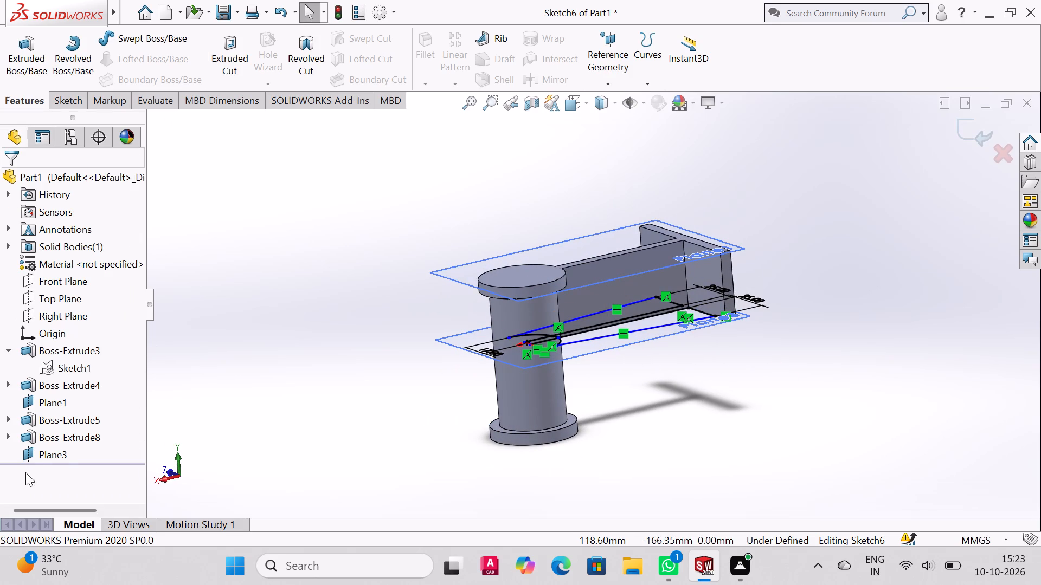
Examine the earlier Boss-Extrude5 and Boss-Extrude8 features and the sketches they are built on, keeping the web sketch open.
click(10, 418)
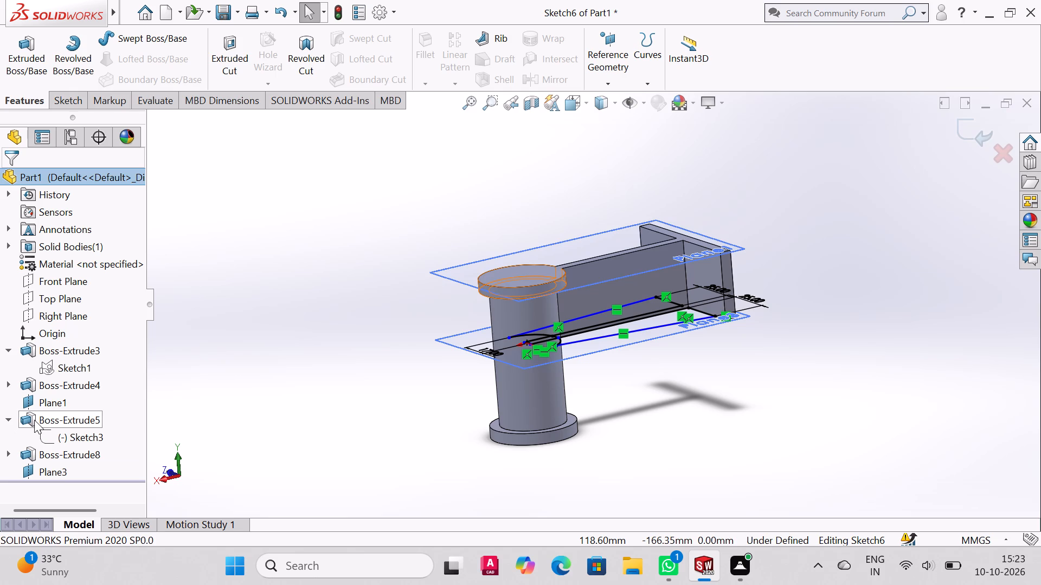
click(30, 452)
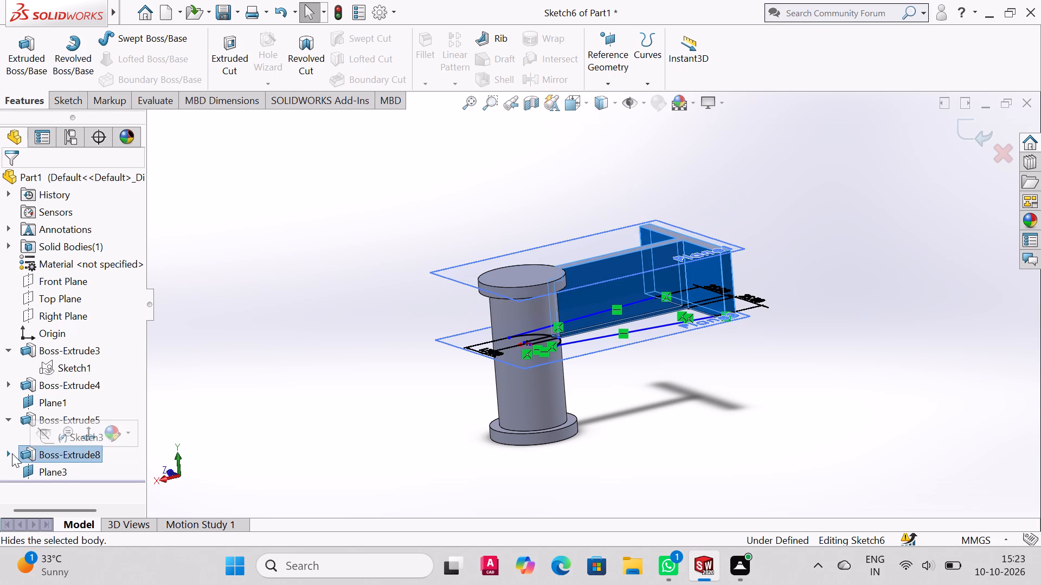
key(Escape)
key(Escape)
key(Escape)
key(Escape)
key(Escape)
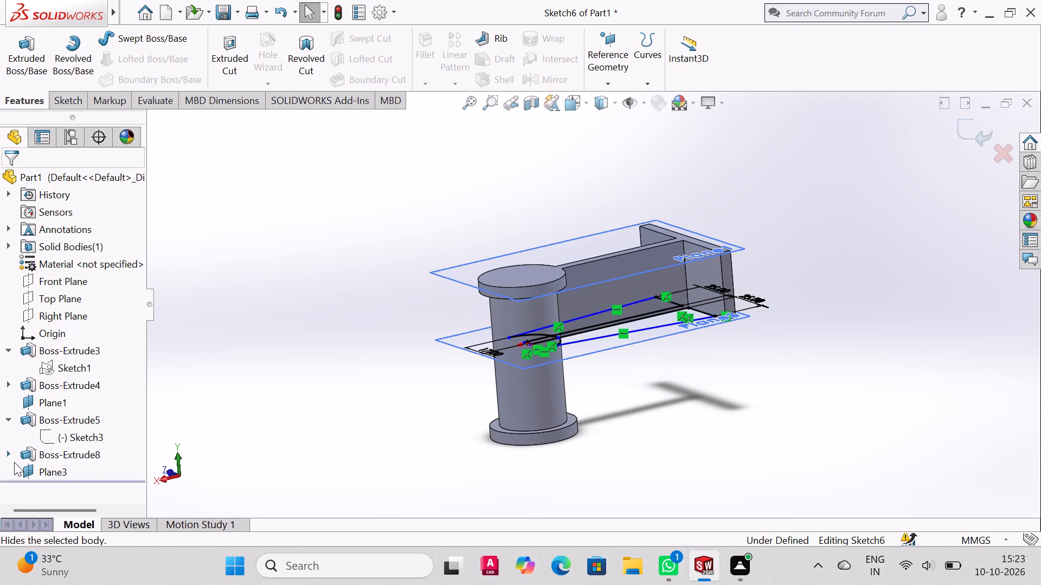
click(41, 454)
click(21, 451)
click(27, 458)
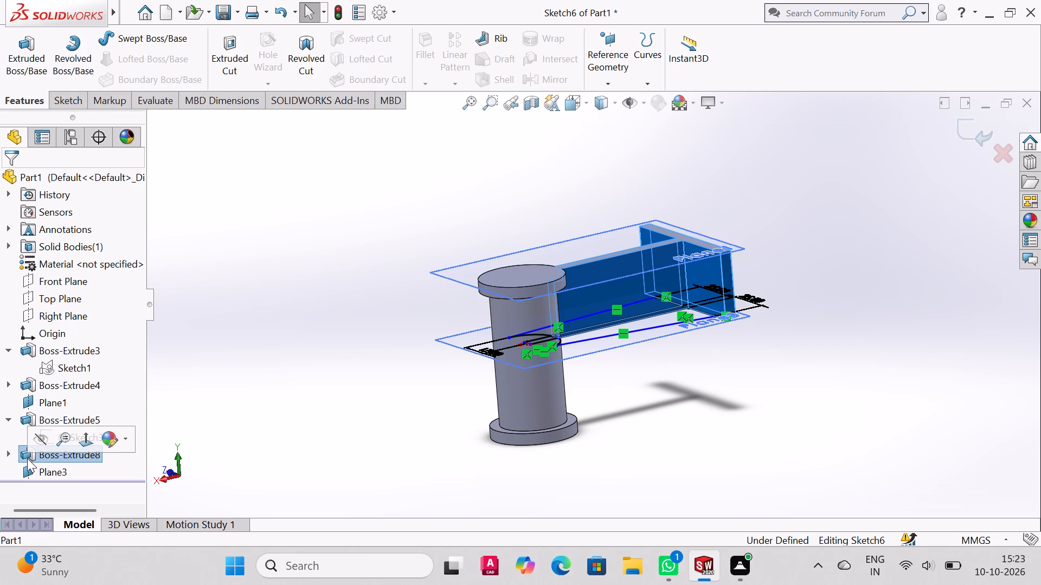
right_click(27, 451)
click(55, 433)
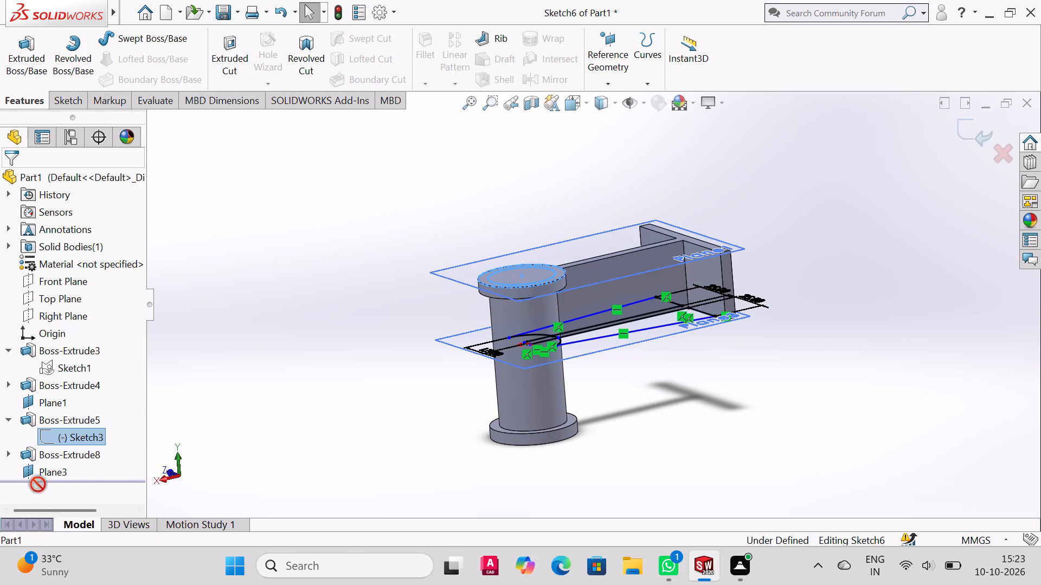
click(38, 456)
double_click(36, 454)
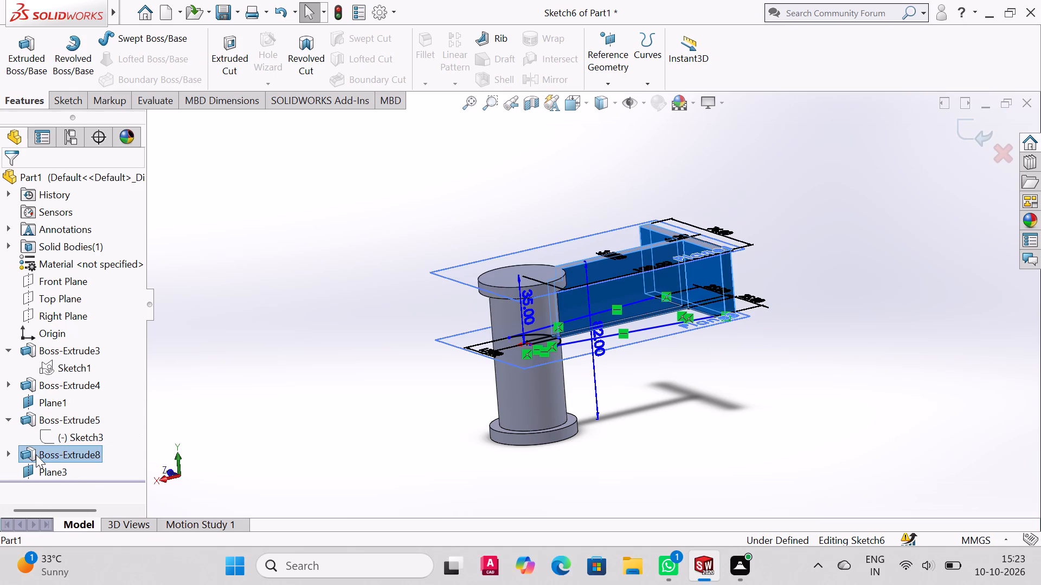
click(36, 454)
click(47, 474)
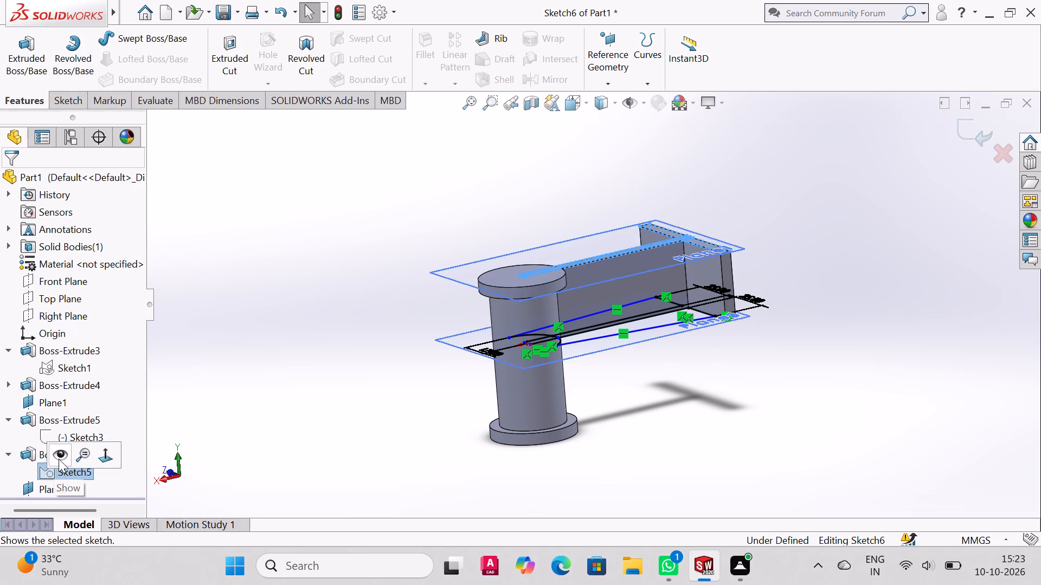
key(Escape)
key(Escape)
right_click(287, 250)
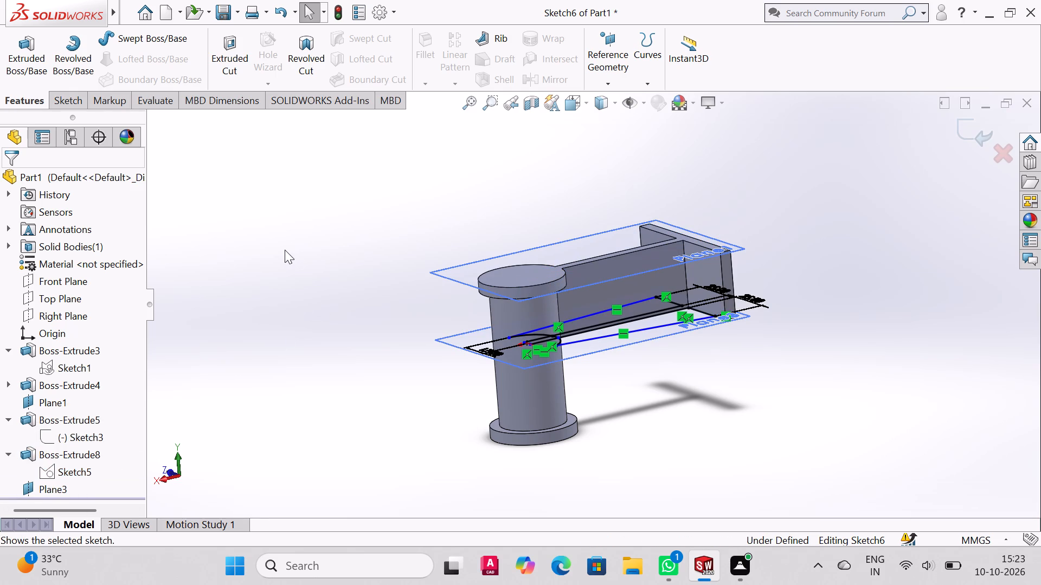
key(Escape)
key(Escape)
key(Escape)
key(Escape)
key(Escape)
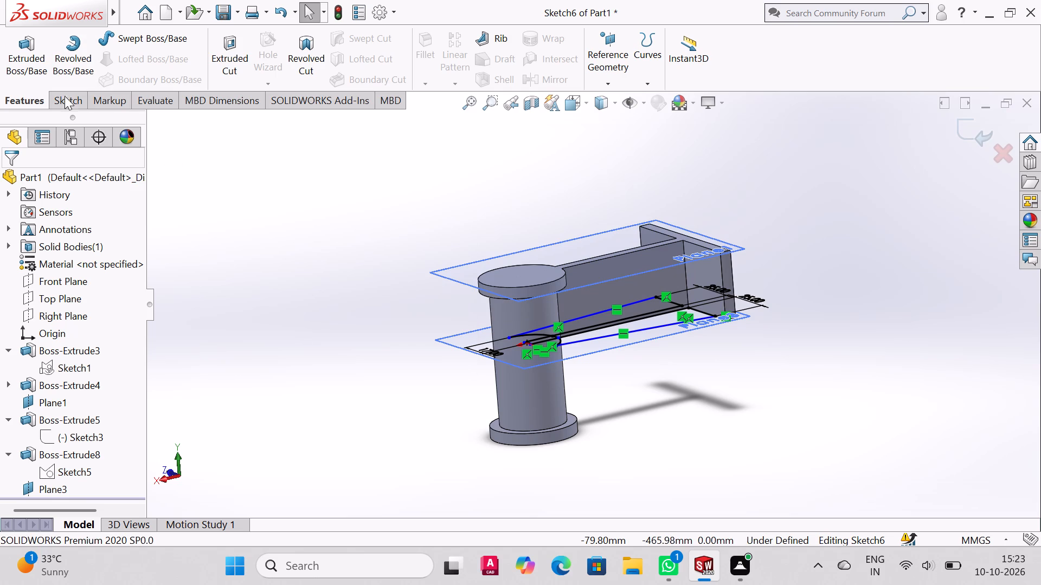
click(70, 99)
key(Escape)
key(Escape)
key(Escape)
key(Escape)
key(Escape)
key(Escape)
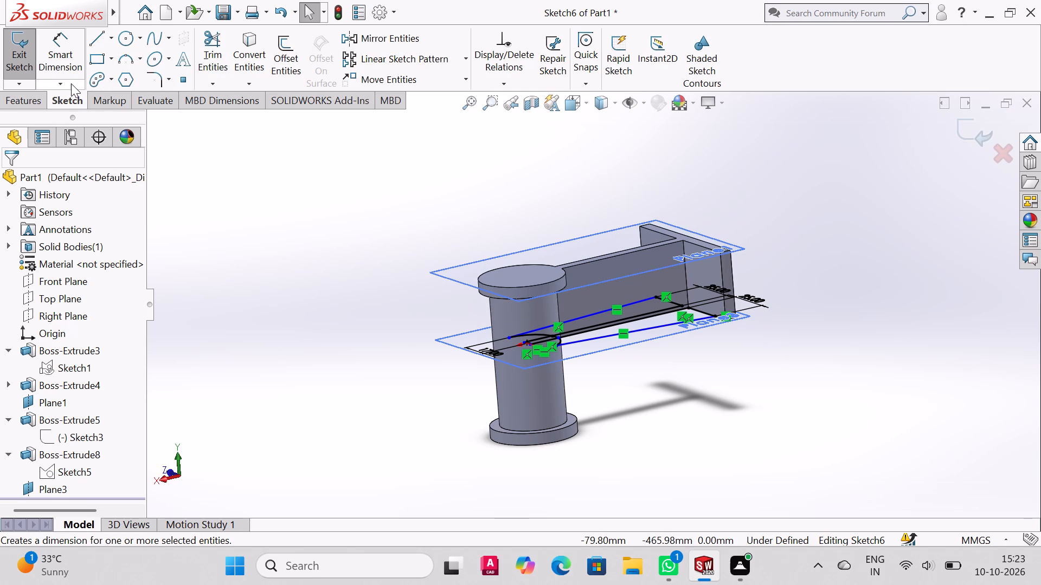
key(Escape)
View the model square-on to the arm and wall-plate extrusion and to its Sketch5 to examine the web profile.
triple_click(24, 451)
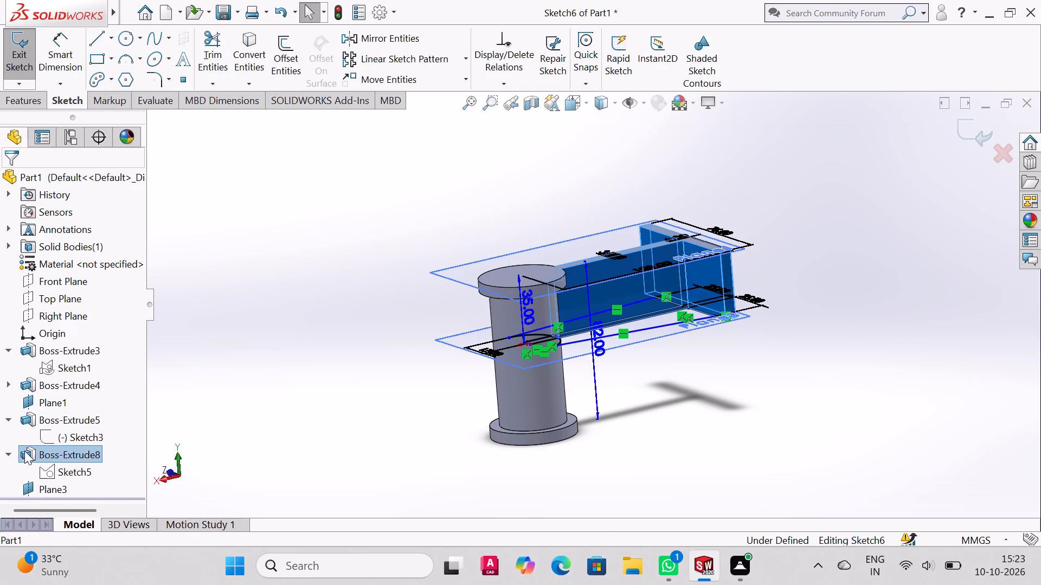
click(24, 451)
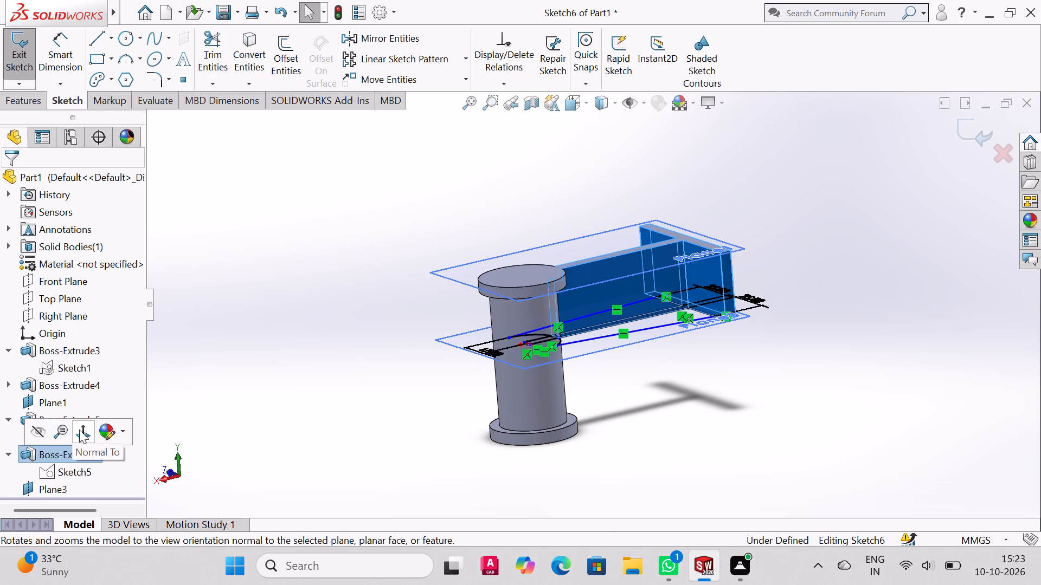
click(79, 430)
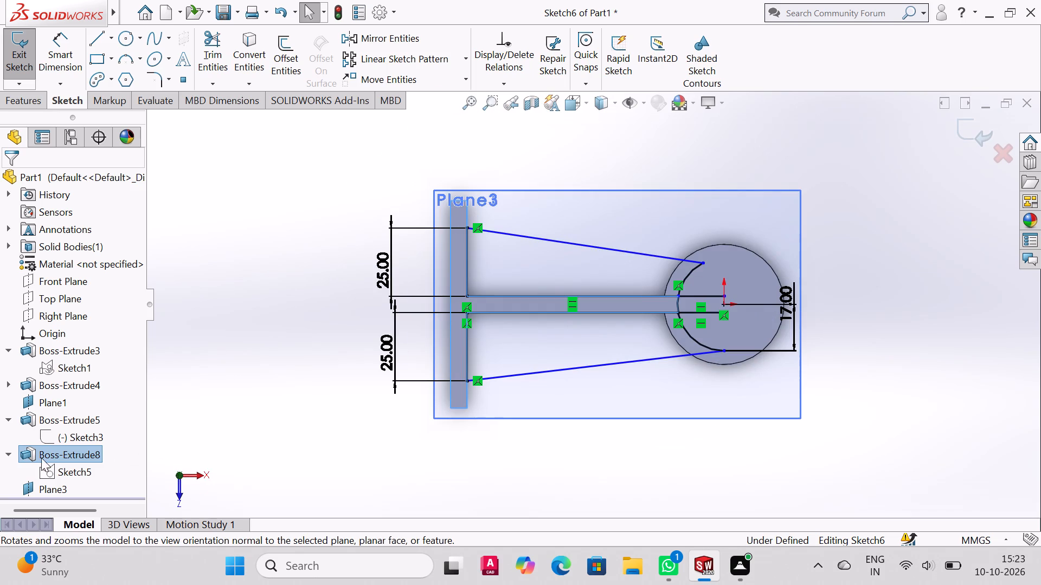
right_click(31, 457)
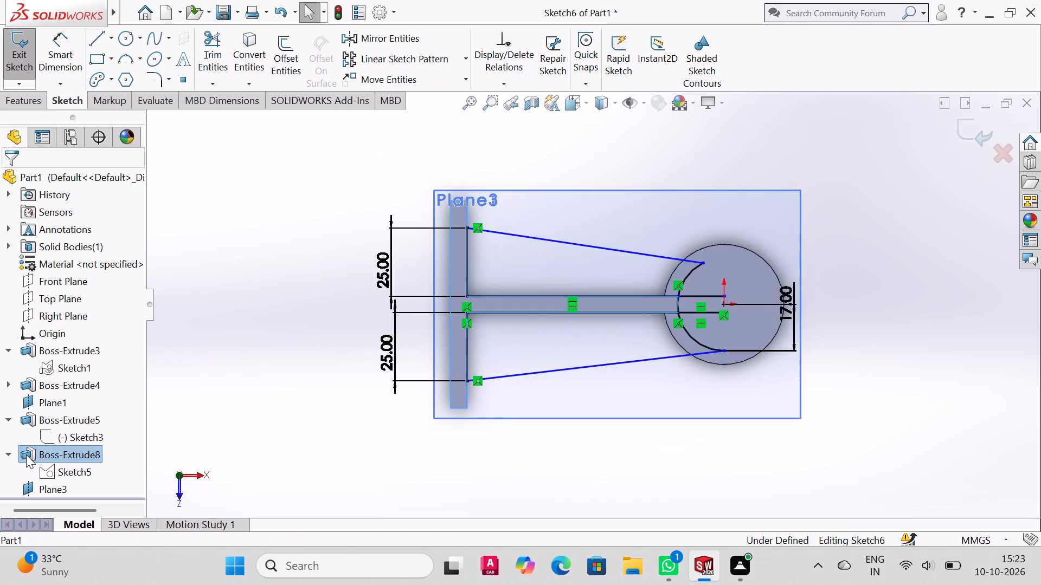
click(25, 454)
click(19, 454)
click(30, 453)
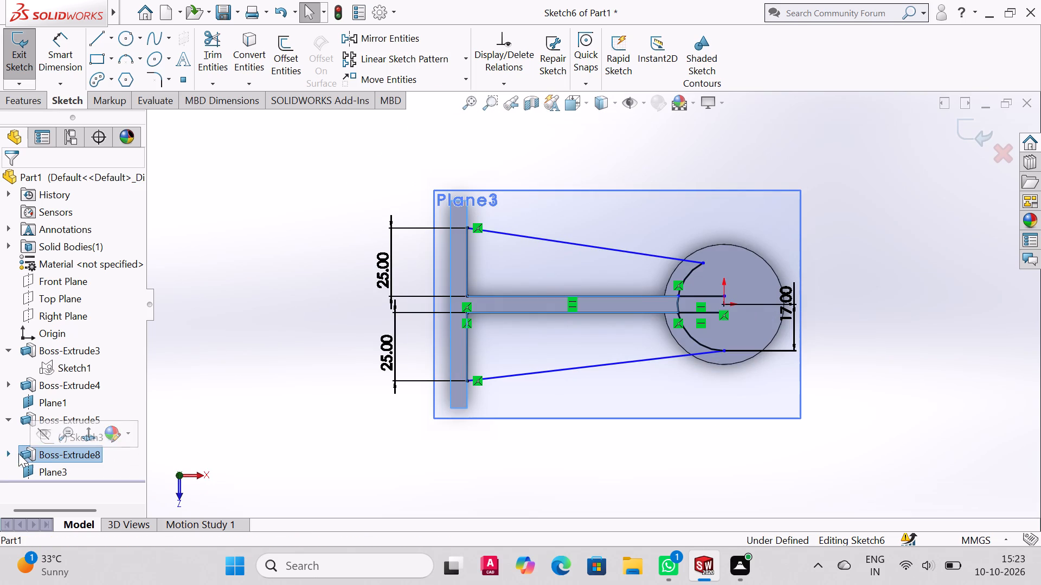
click(6, 453)
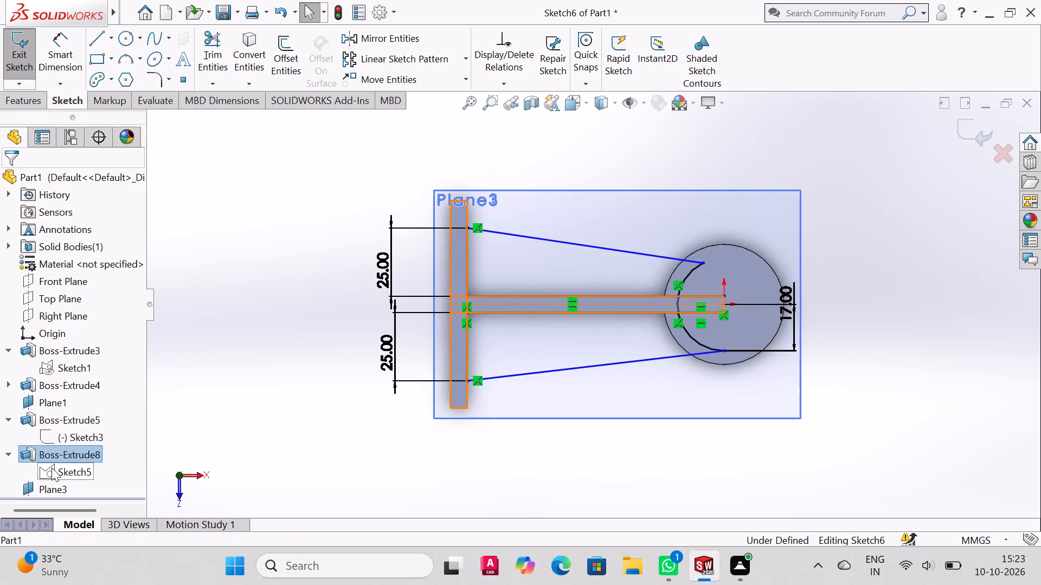
click(53, 470)
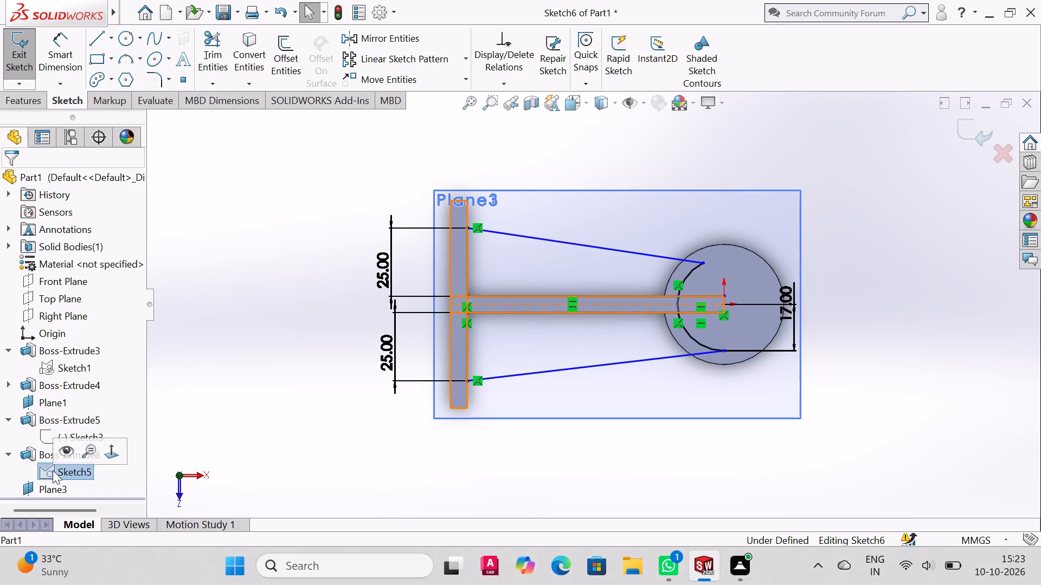
click(113, 451)
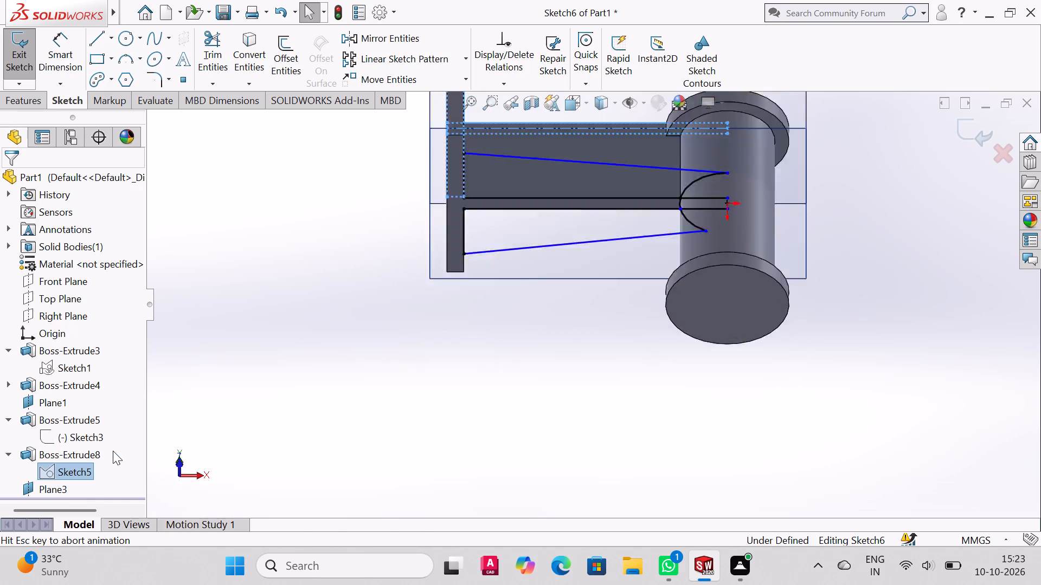
scroll(588, 334, up, 4)
scroll(588, 334, down, 5)
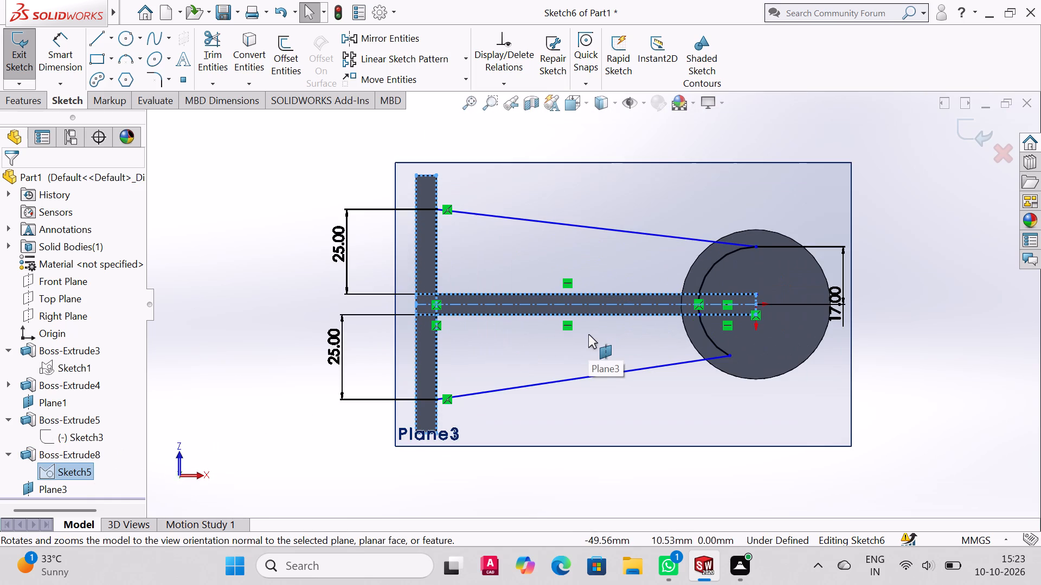
key(Escape)
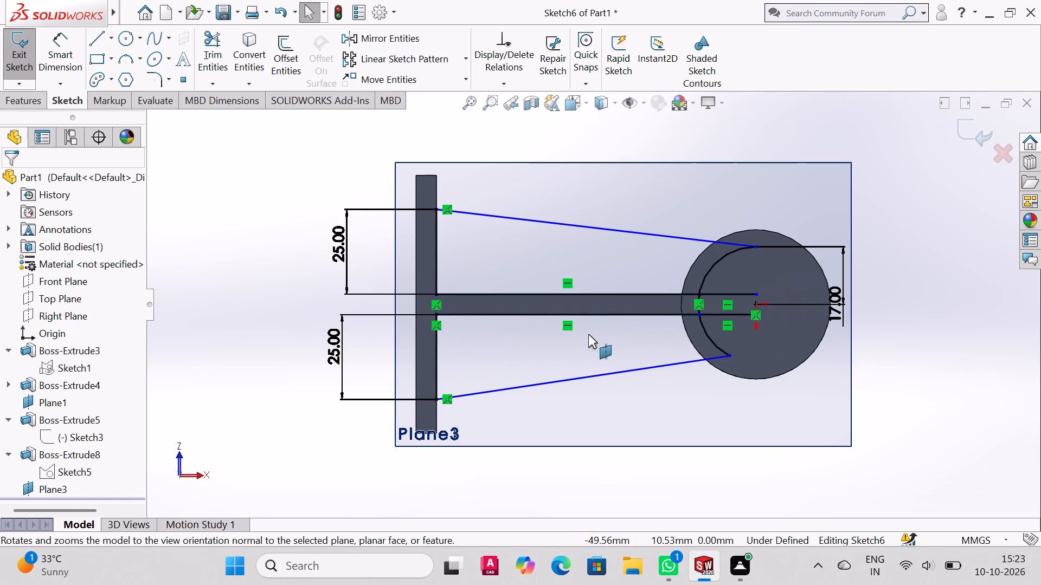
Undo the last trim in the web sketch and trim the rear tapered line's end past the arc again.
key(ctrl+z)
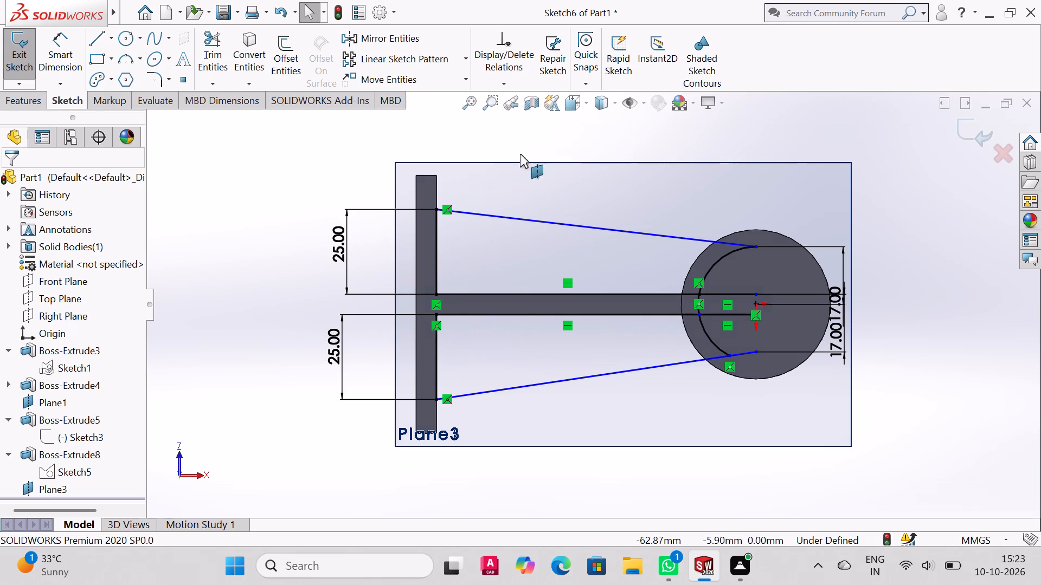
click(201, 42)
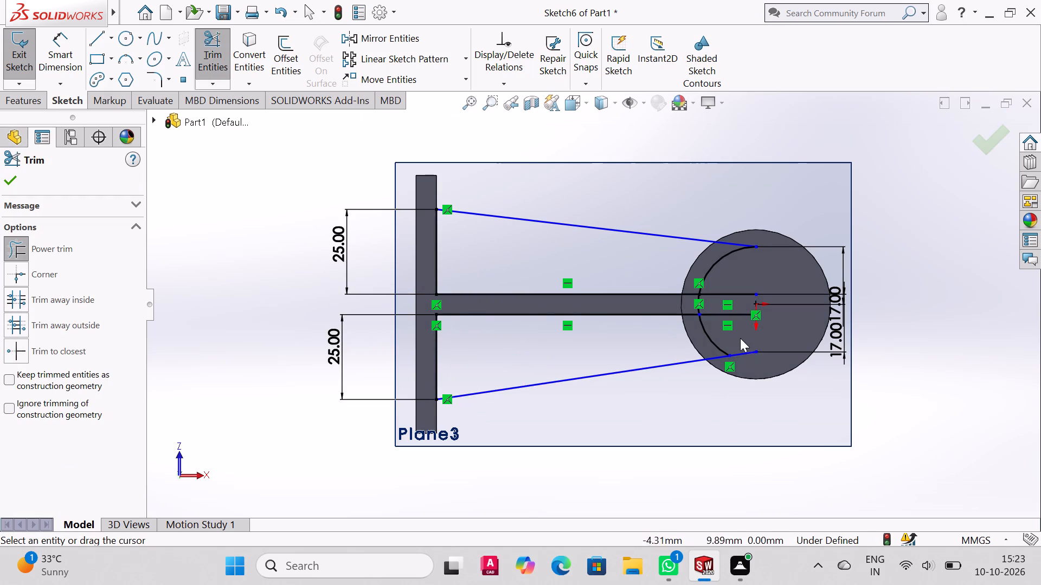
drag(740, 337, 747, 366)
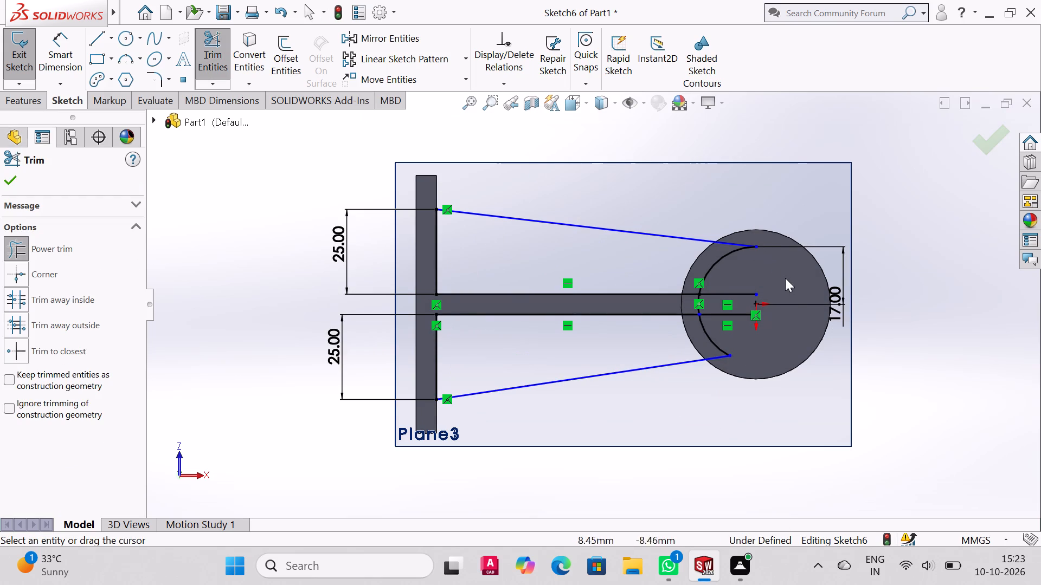
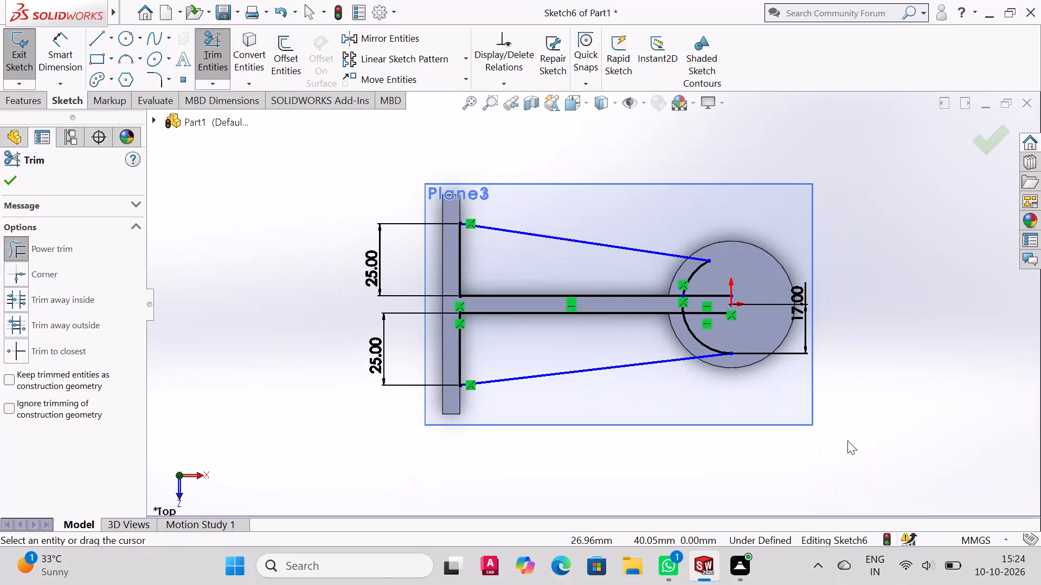
Finish trimming the rib sketch on Plane3.
click(2, 185)
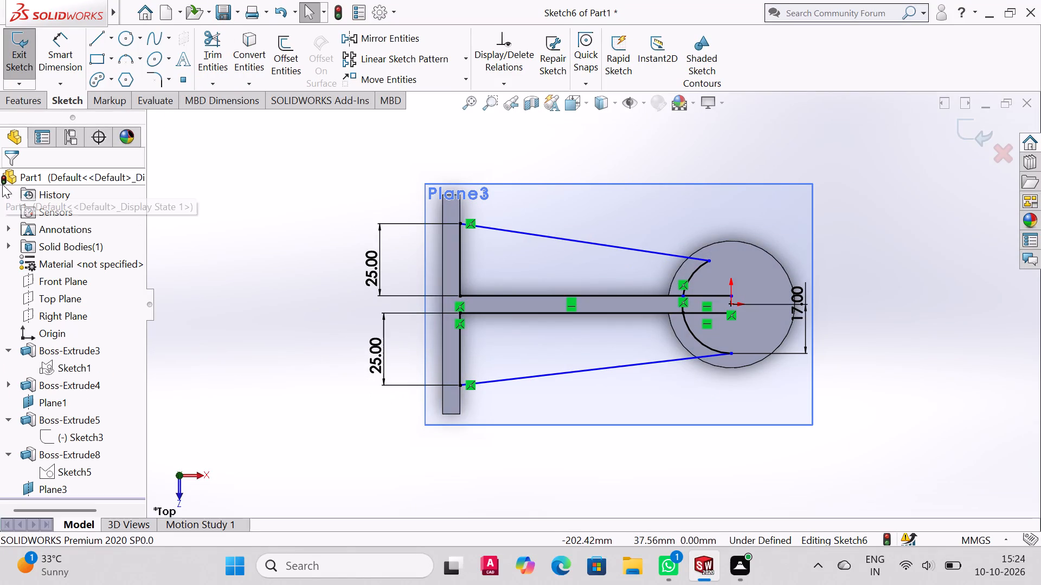
Examine the part from several angles and check which geometry Boss-Extrude3, Plane1, Boss-Extrude8 and Plane3 correspond to.
middle_drag(622, 274, 615, 154)
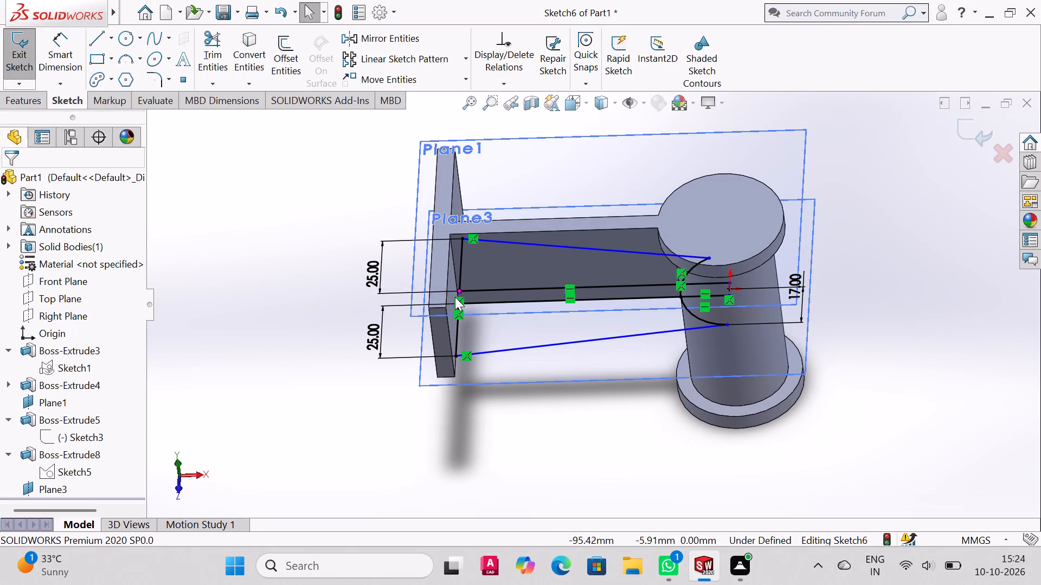
middle_drag(528, 226, 525, 282)
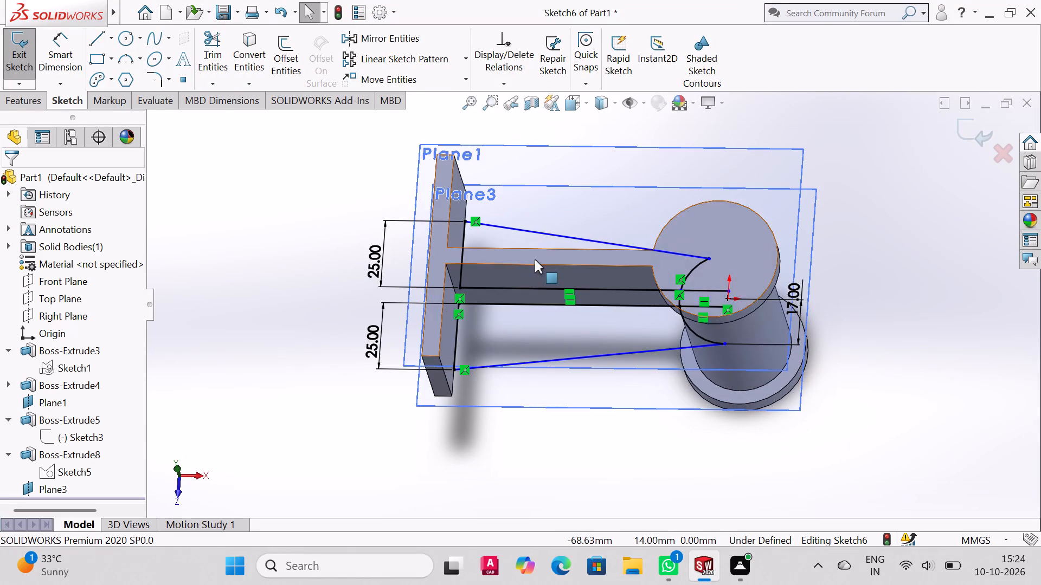
double_click(535, 258)
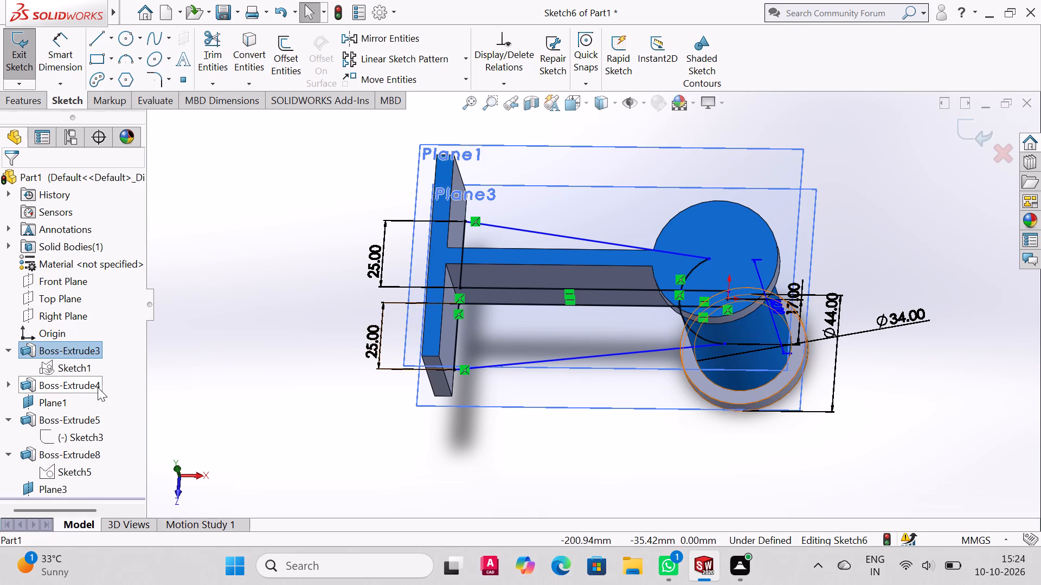
click(28, 349)
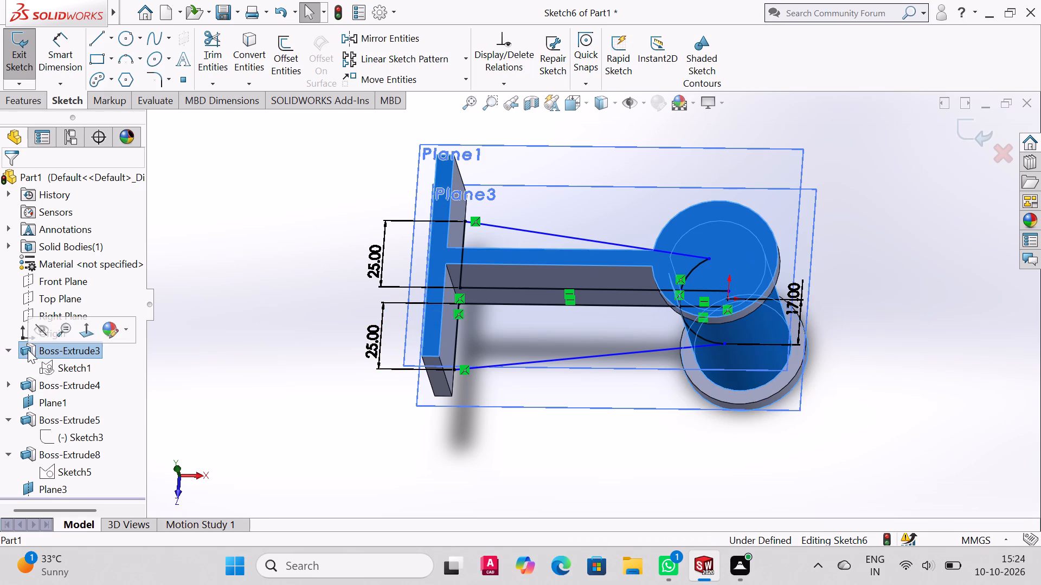
double_click(24, 350)
triple_click(24, 350)
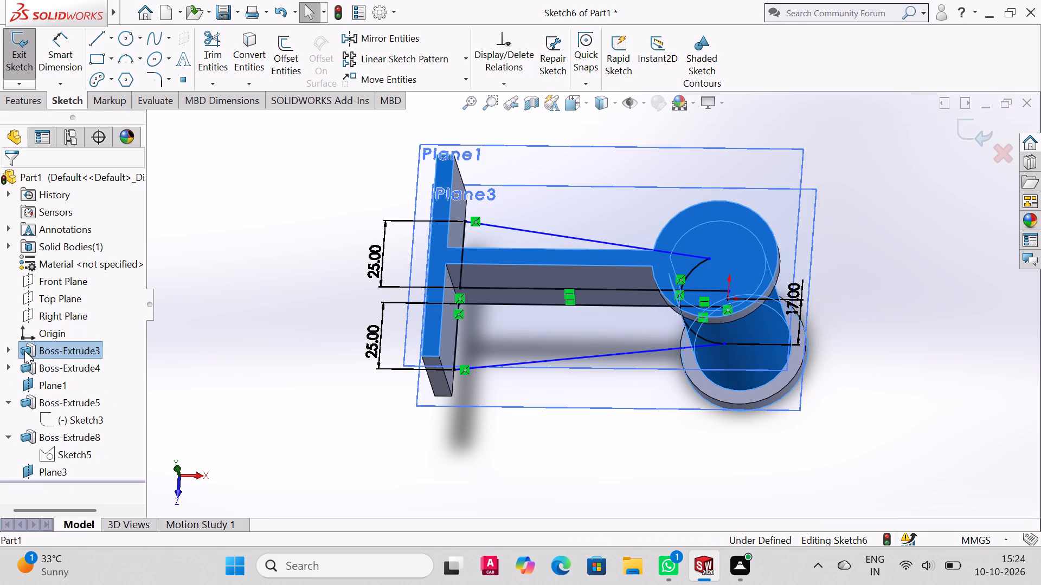
click(24, 350)
double_click(24, 350)
right_click(24, 350)
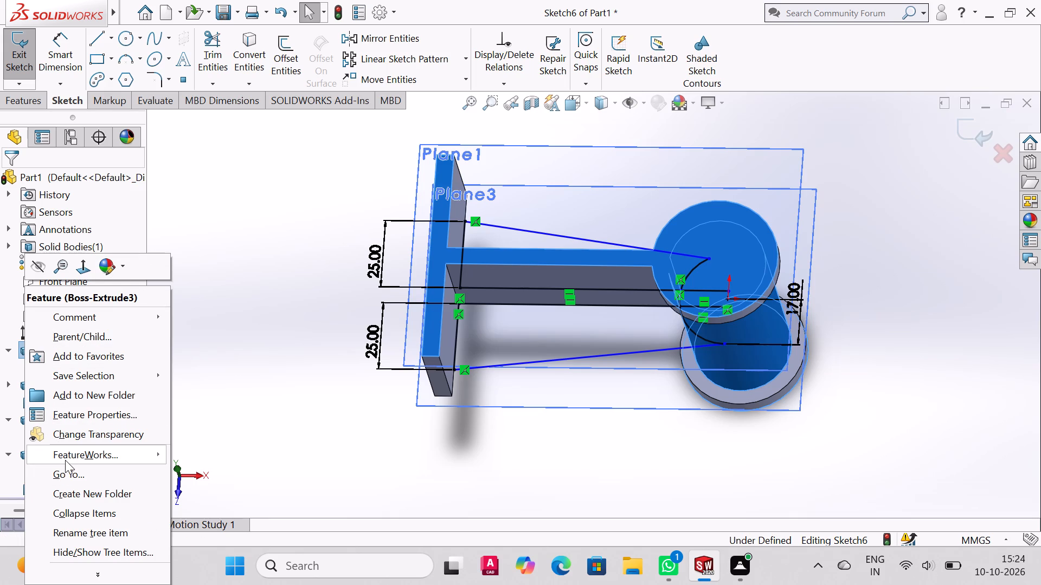
scroll(65, 496, down, 4)
click(349, 337)
middle_drag(383, 327, 408, 201)
scroll(378, 294, down, 1)
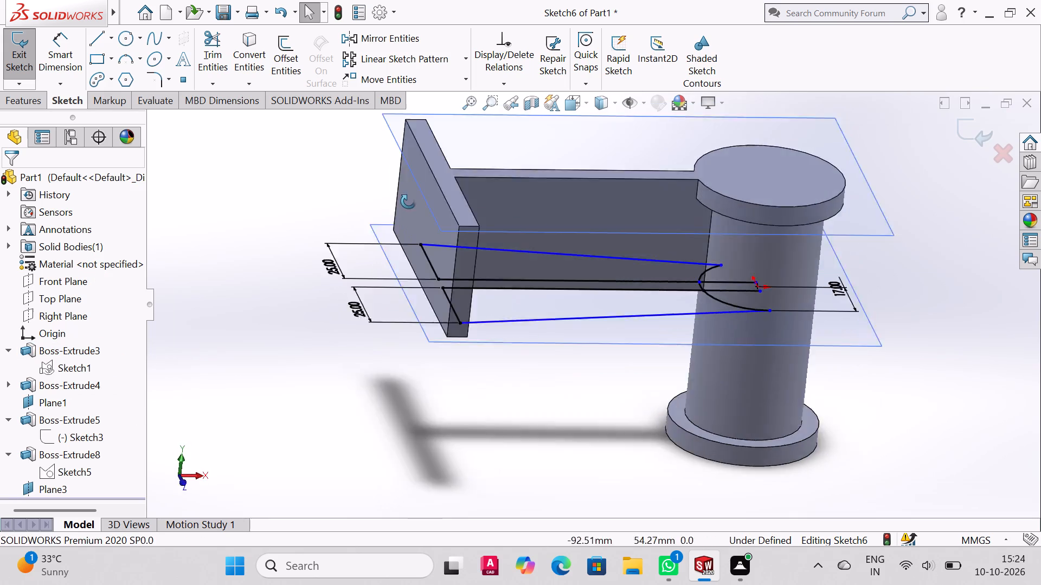
middle_drag(408, 201, 346, 214)
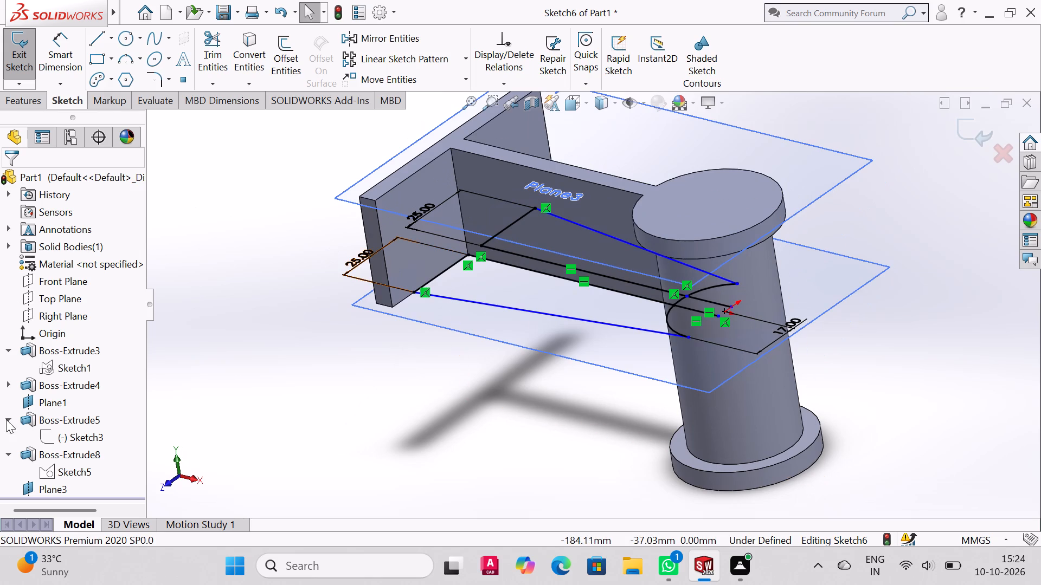
click(27, 395)
triple_click(23, 402)
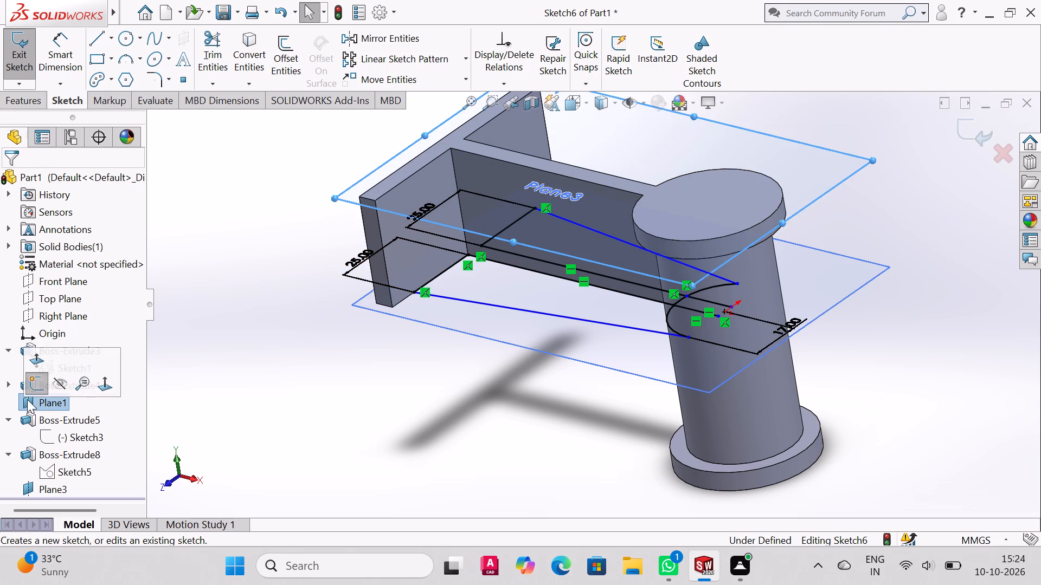
click(512, 177)
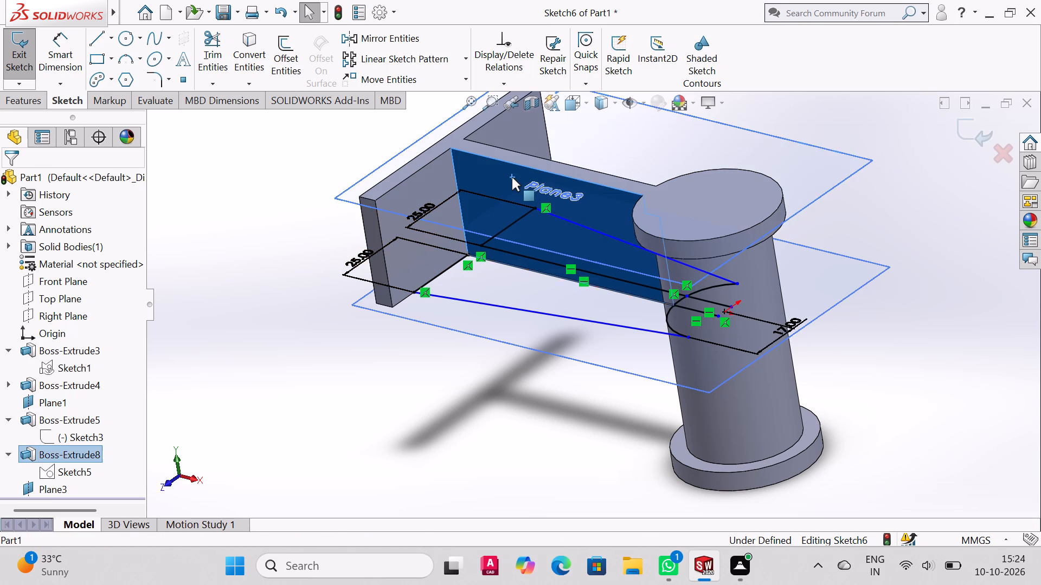
click(11, 446)
click(9, 452)
click(42, 470)
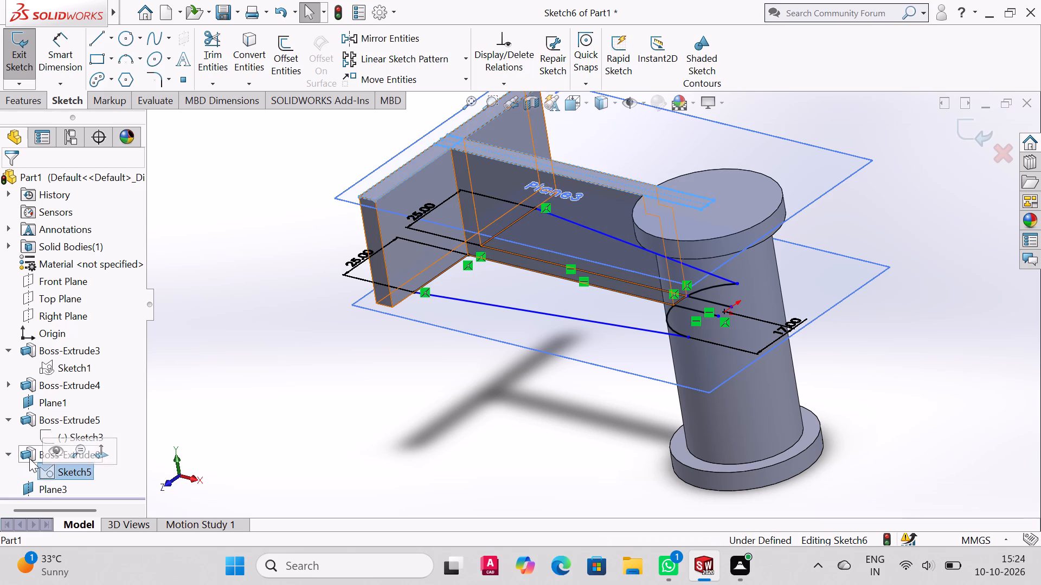
triple_click(29, 458)
middle_drag(812, 431, 849, 405)
scroll(849, 405, up, 1)
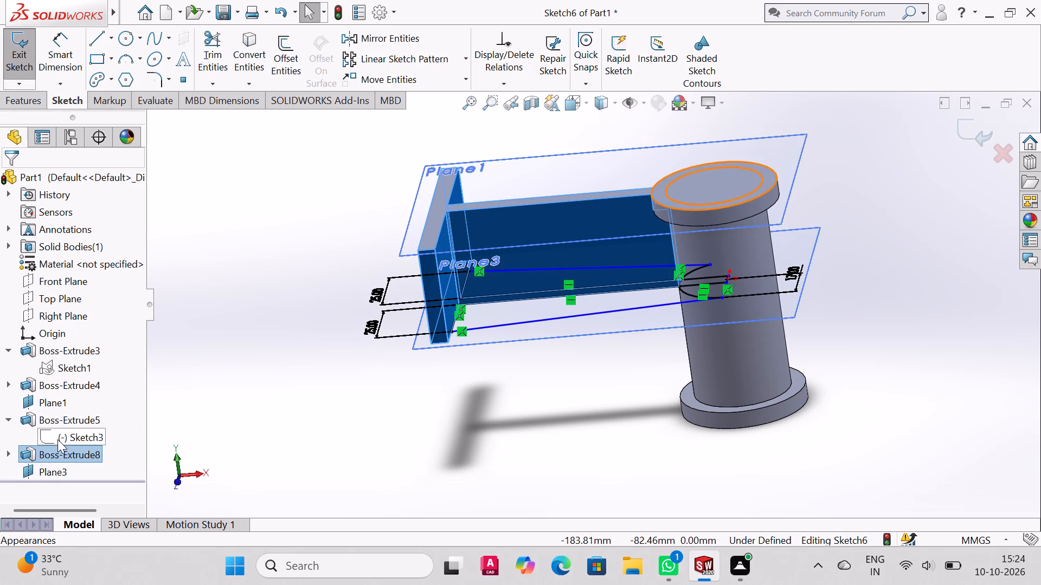
click(28, 475)
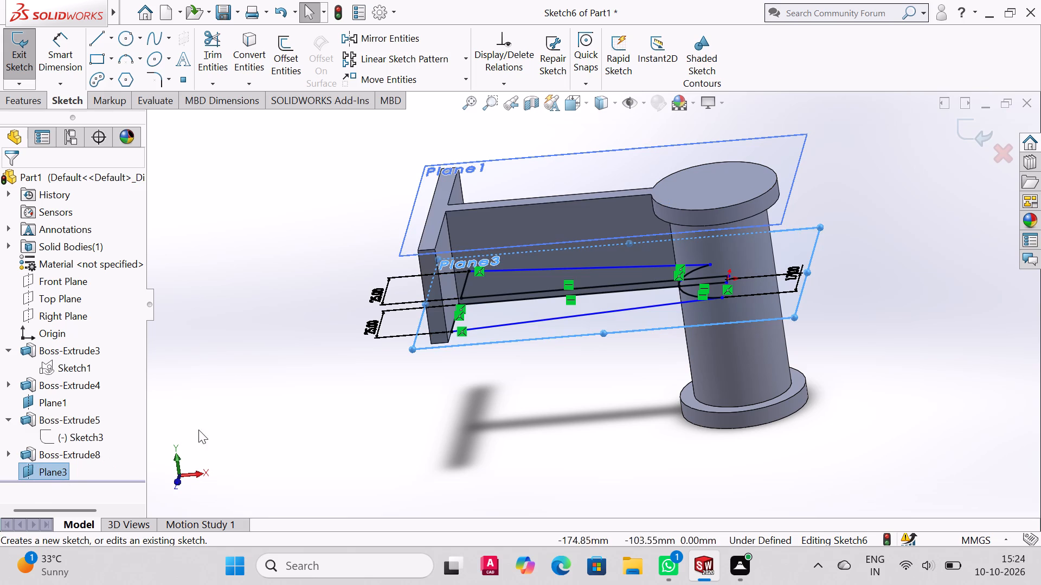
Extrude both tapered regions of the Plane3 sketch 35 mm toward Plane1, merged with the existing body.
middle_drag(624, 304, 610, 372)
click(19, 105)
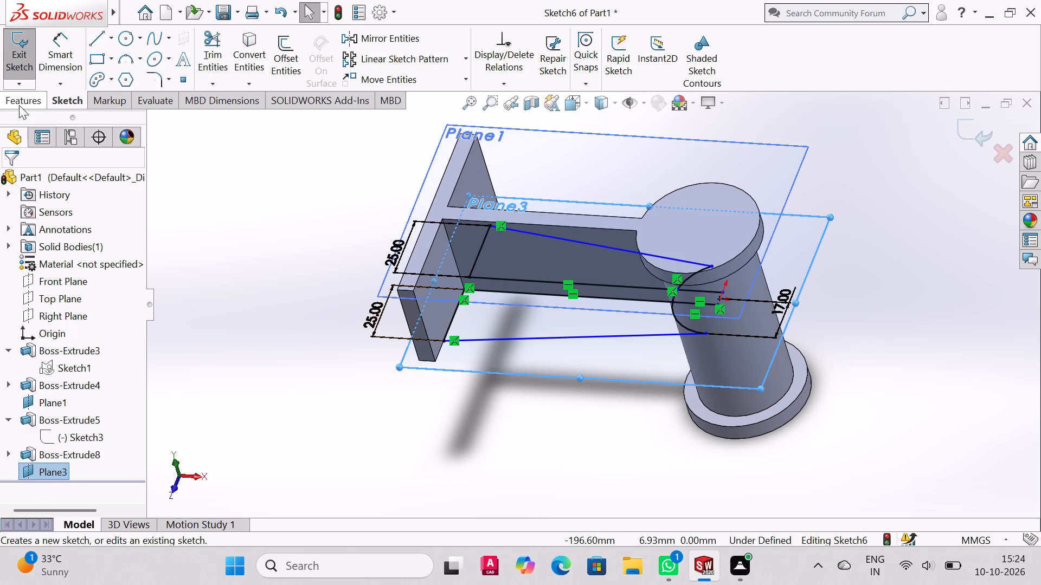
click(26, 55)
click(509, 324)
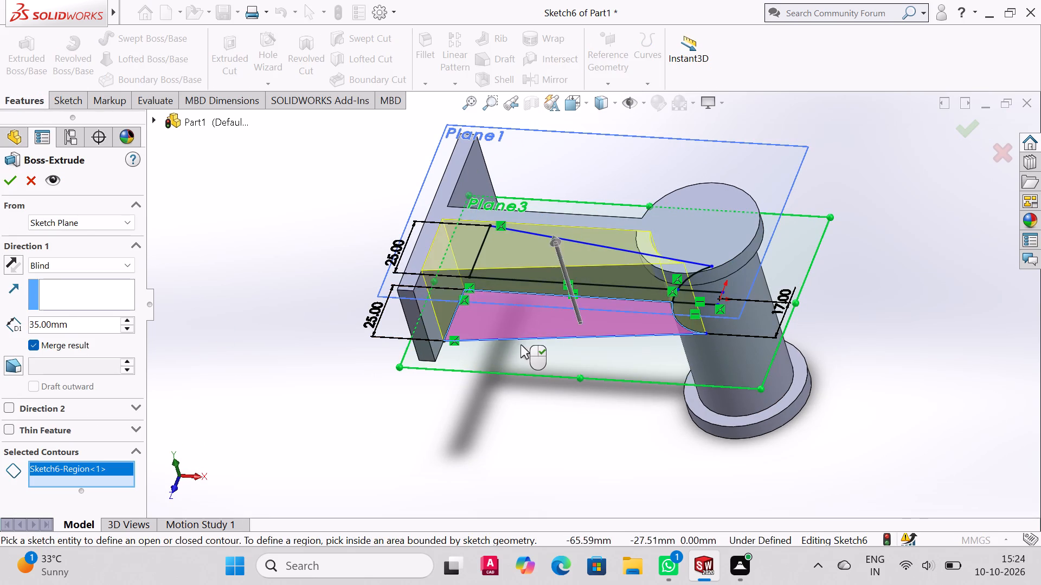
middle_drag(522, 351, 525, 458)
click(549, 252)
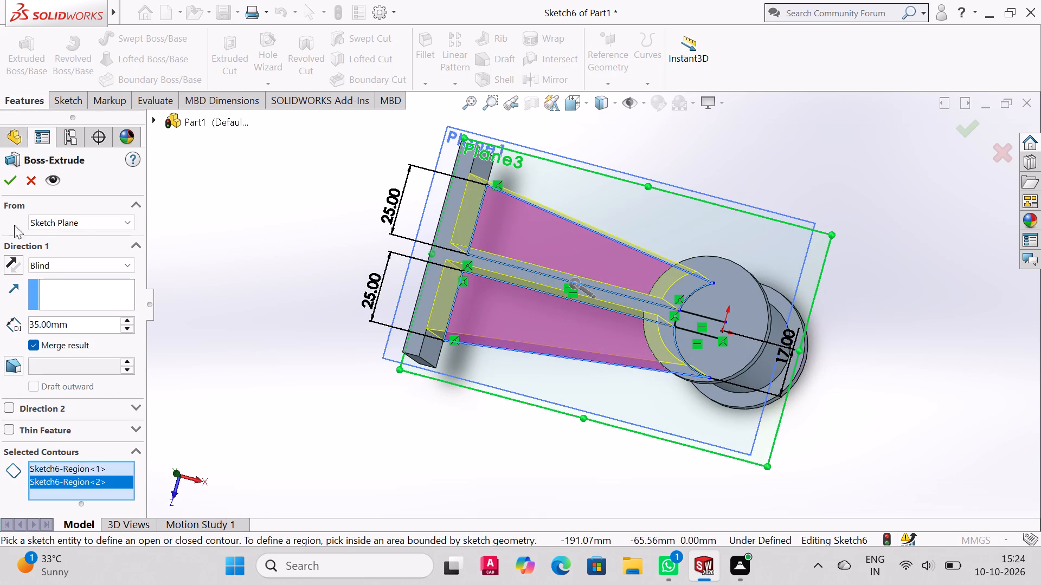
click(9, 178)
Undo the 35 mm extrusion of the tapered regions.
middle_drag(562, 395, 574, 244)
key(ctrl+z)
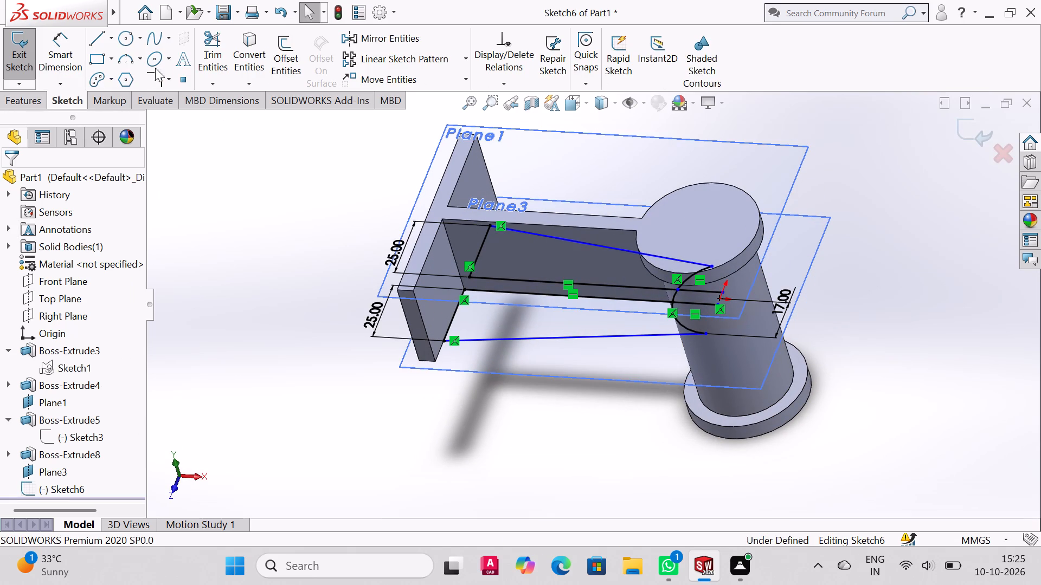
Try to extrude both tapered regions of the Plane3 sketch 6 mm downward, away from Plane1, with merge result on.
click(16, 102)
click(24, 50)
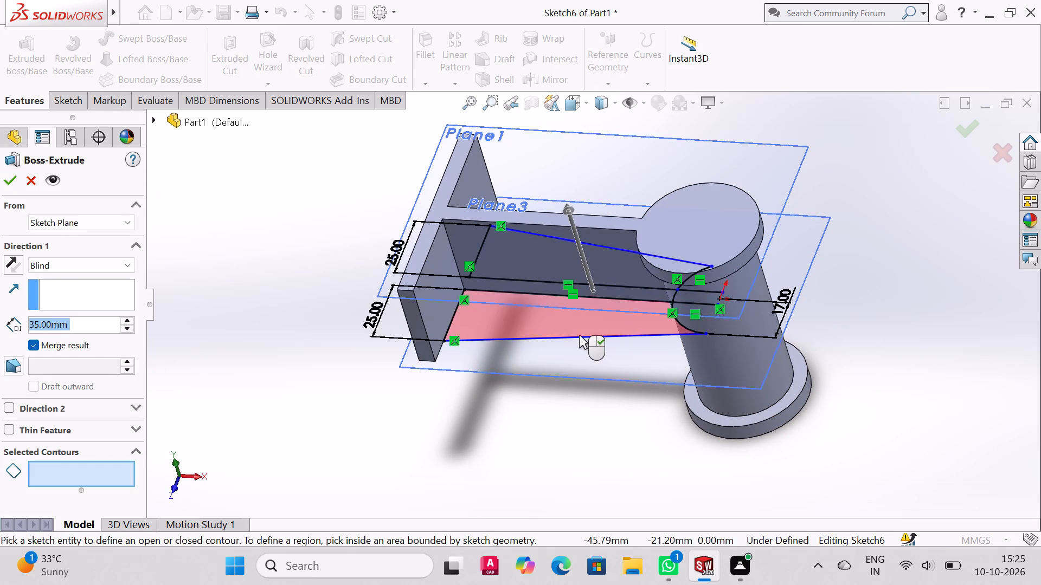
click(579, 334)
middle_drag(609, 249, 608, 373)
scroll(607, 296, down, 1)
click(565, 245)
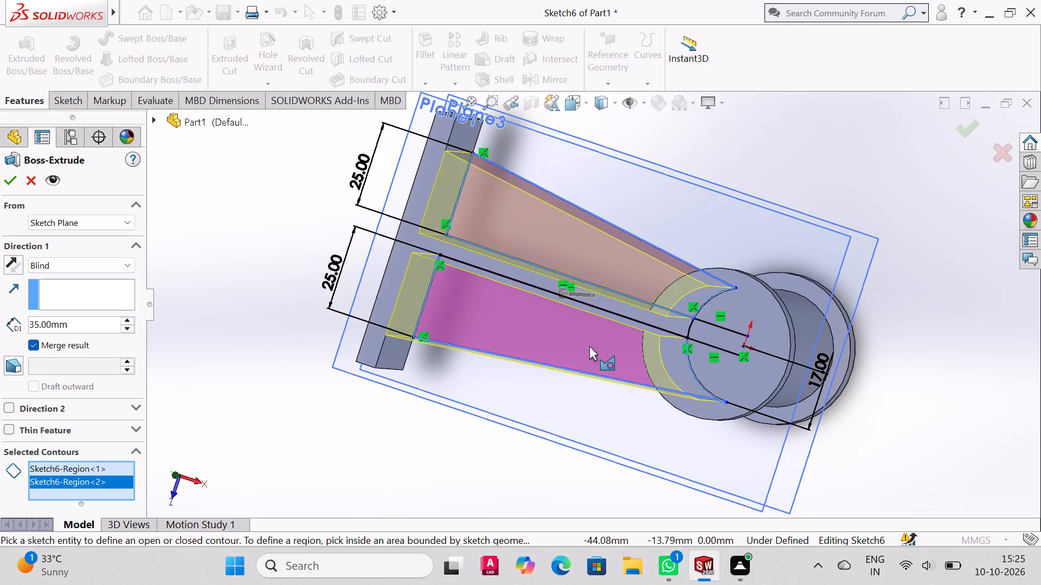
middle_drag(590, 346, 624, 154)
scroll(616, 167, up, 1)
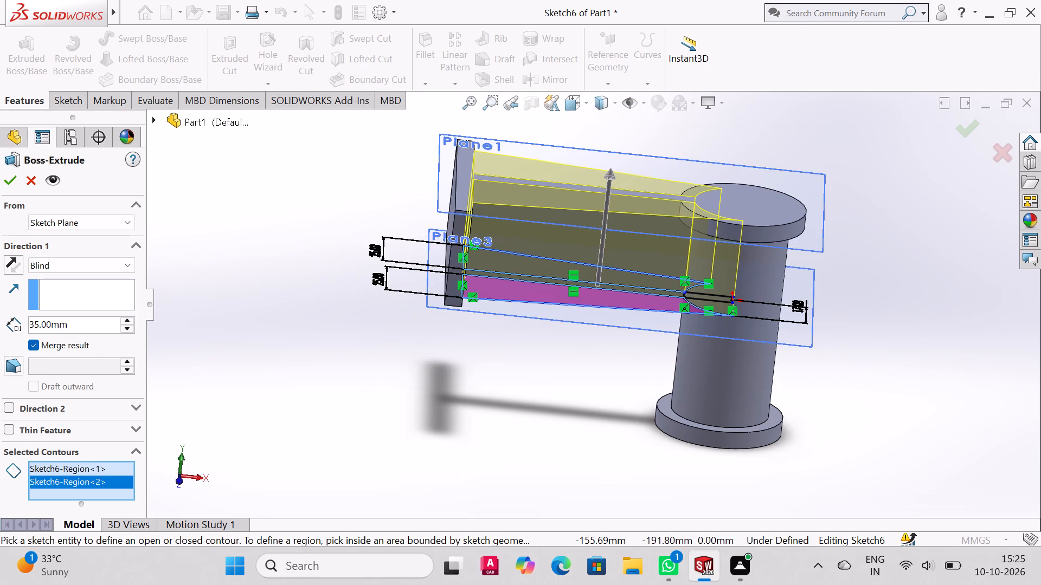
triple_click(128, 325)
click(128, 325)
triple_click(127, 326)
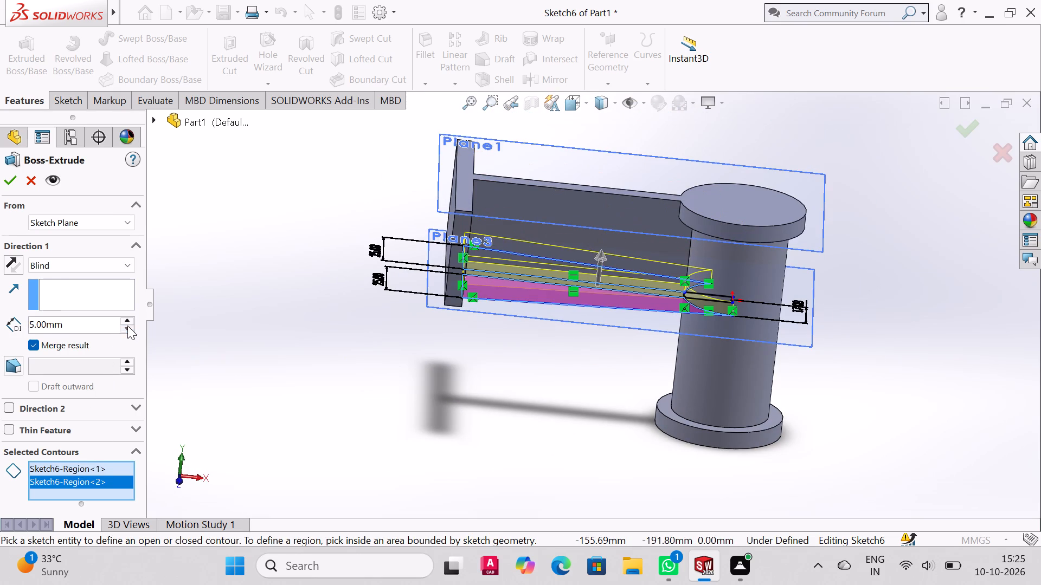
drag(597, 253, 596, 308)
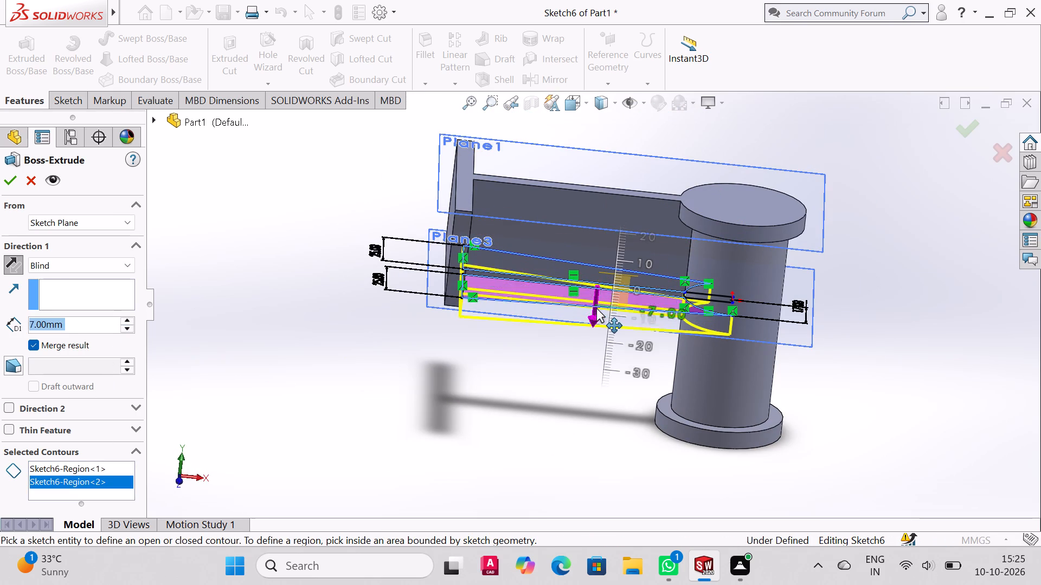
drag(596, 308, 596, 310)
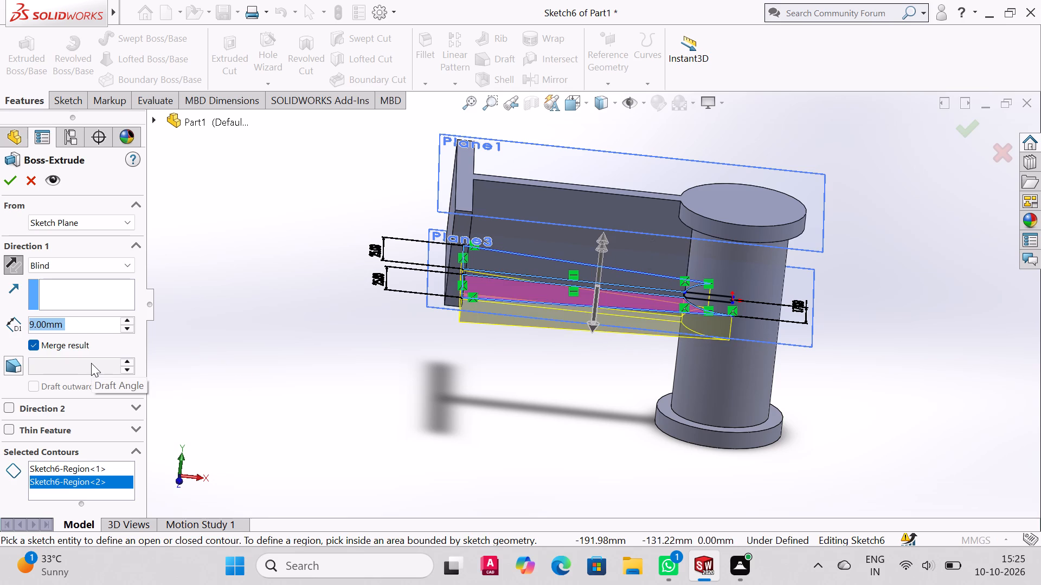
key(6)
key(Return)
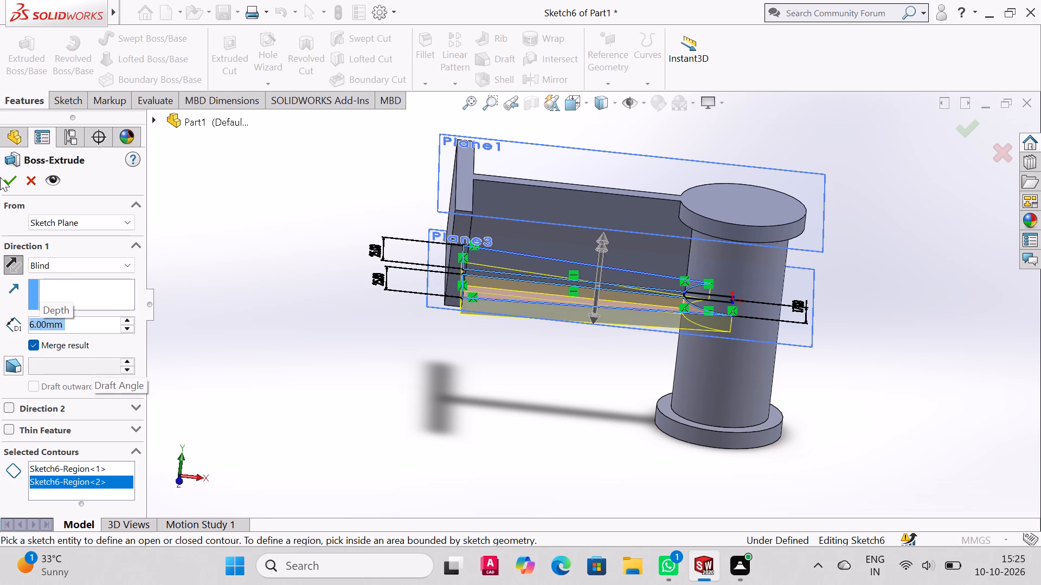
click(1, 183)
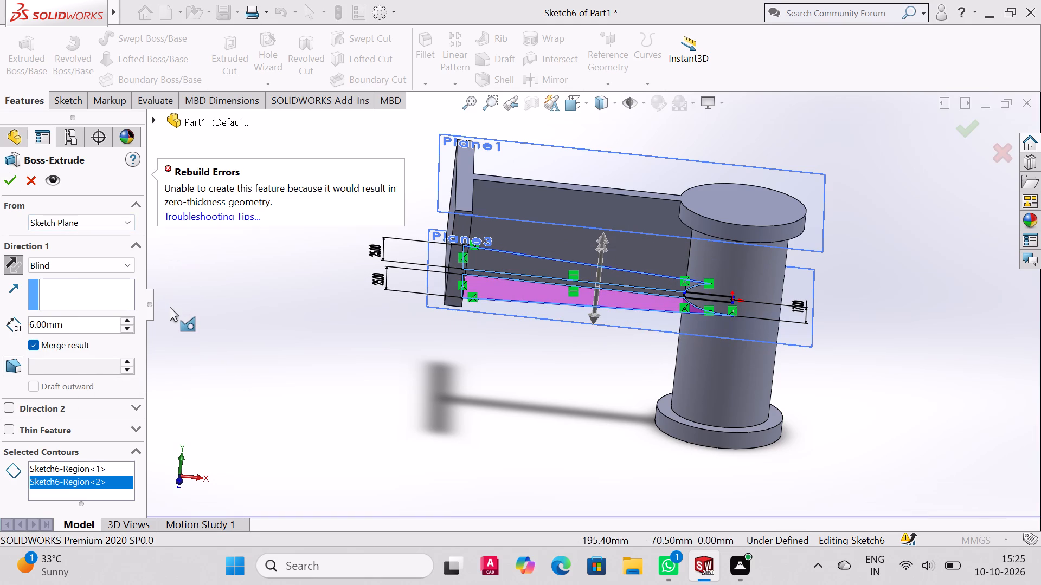
Consult the troubleshooting help for the extrusion's rebuild error.
click(208, 214)
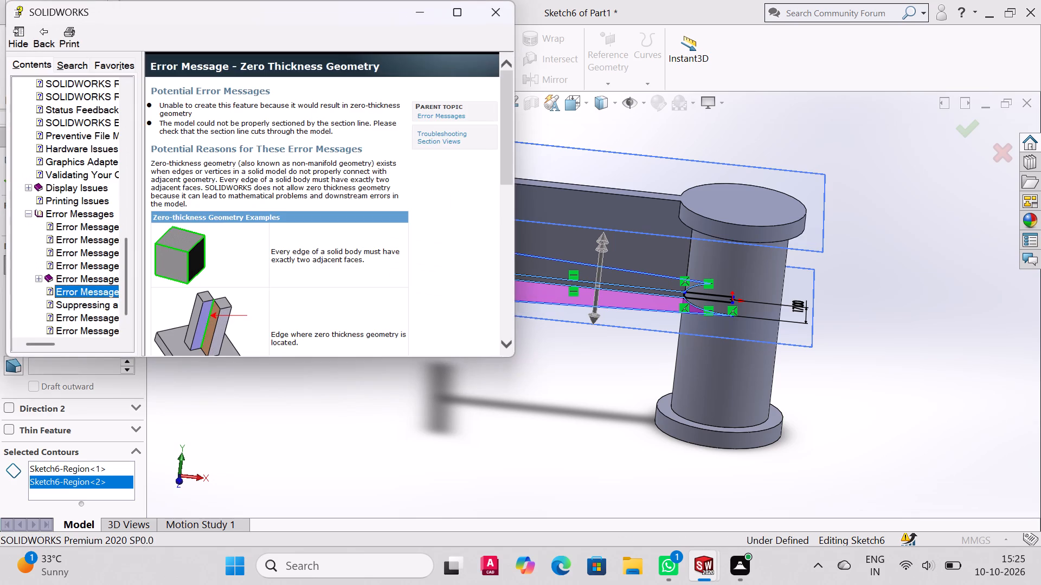
scroll(262, 298, down, 3)
click(495, 6)
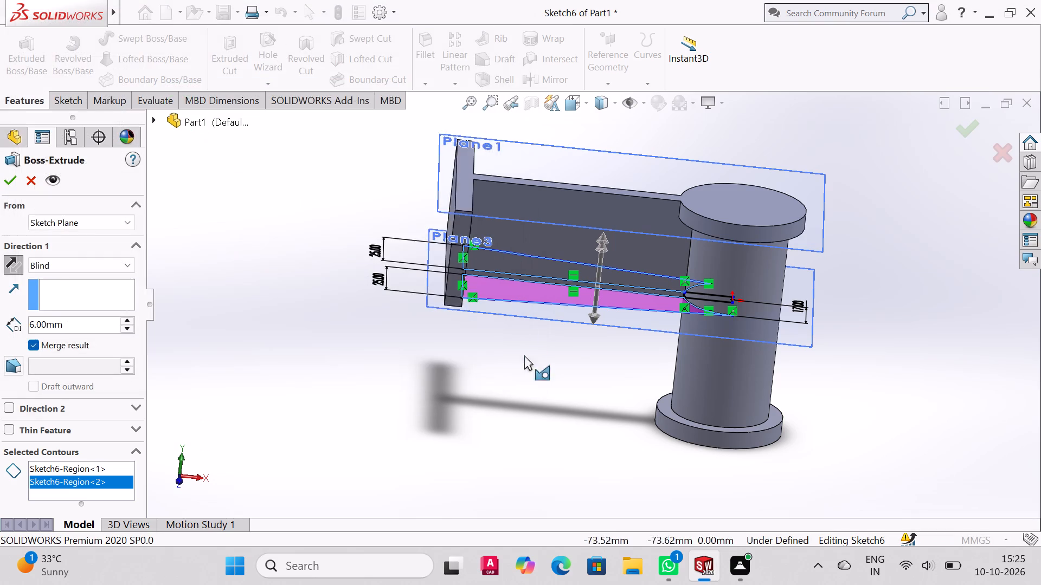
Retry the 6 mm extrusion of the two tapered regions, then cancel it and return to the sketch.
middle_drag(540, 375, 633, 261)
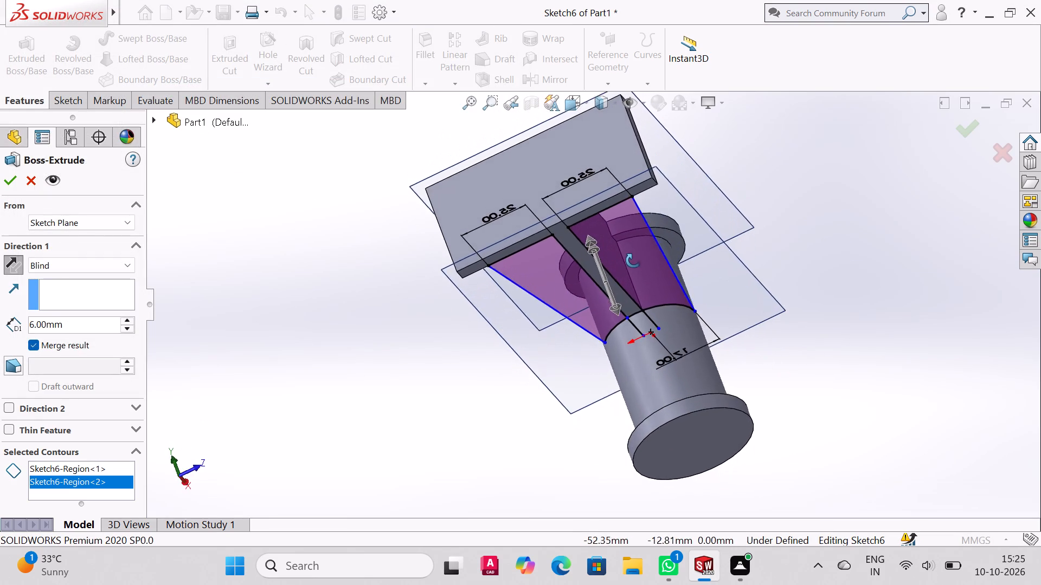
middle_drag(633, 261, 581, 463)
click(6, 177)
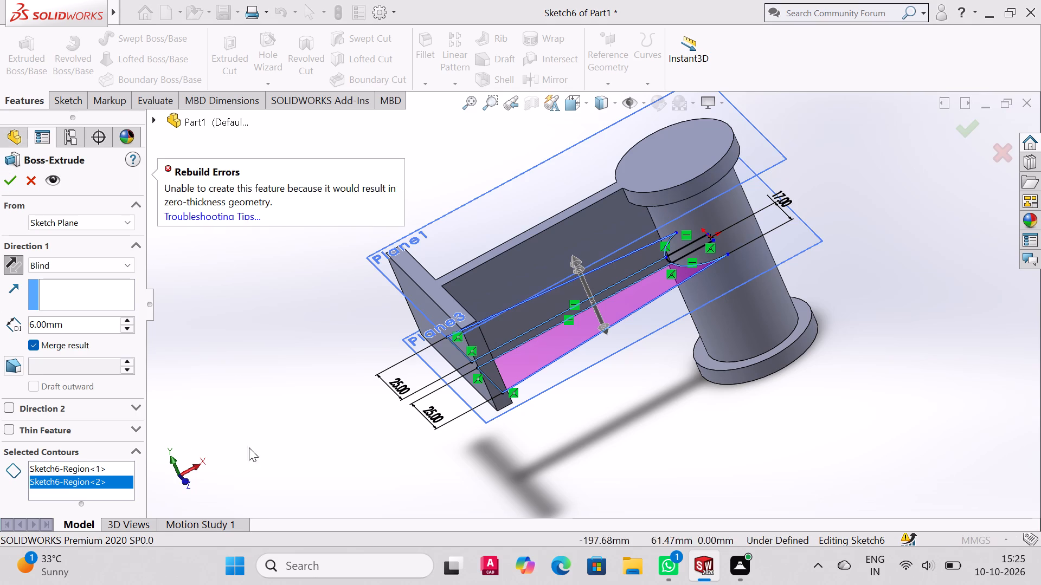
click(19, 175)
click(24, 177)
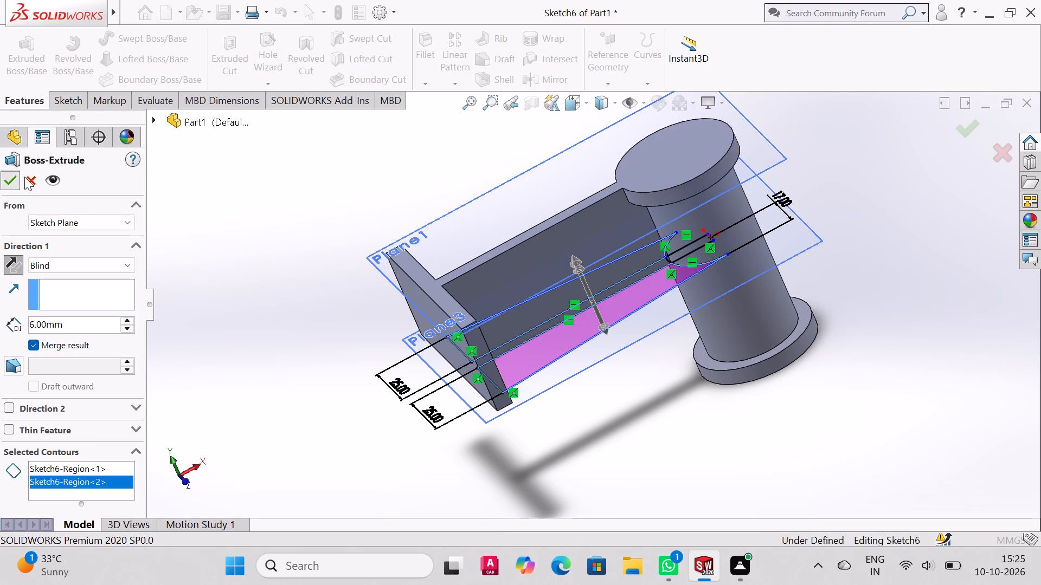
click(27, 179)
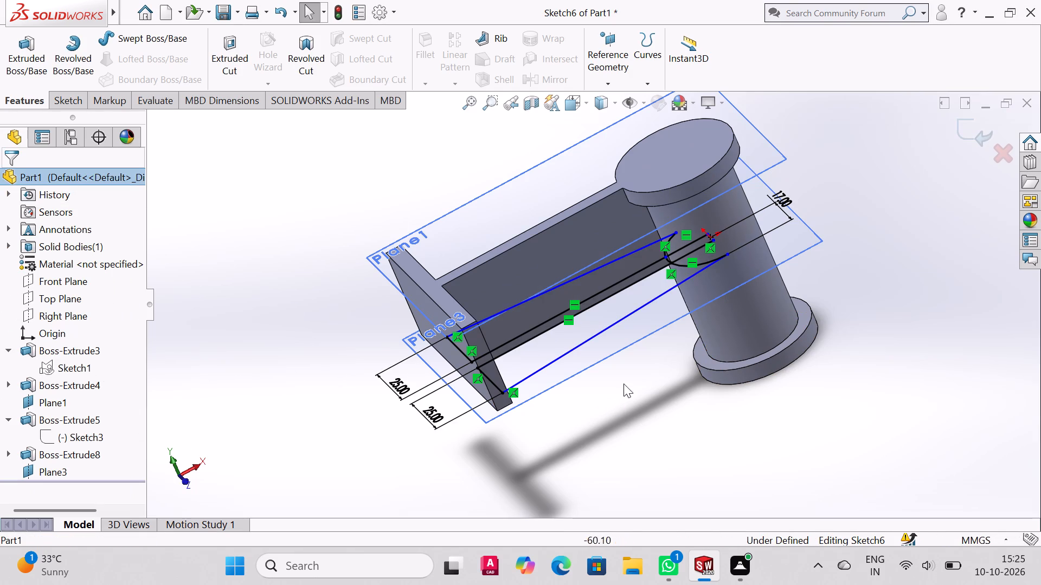
Exit the rib sketch on Plane3 to make the web and end plate extrusion available for editing.
middle_drag(635, 361, 709, 264)
scroll(635, 361, down, 1)
triple_click(552, 245)
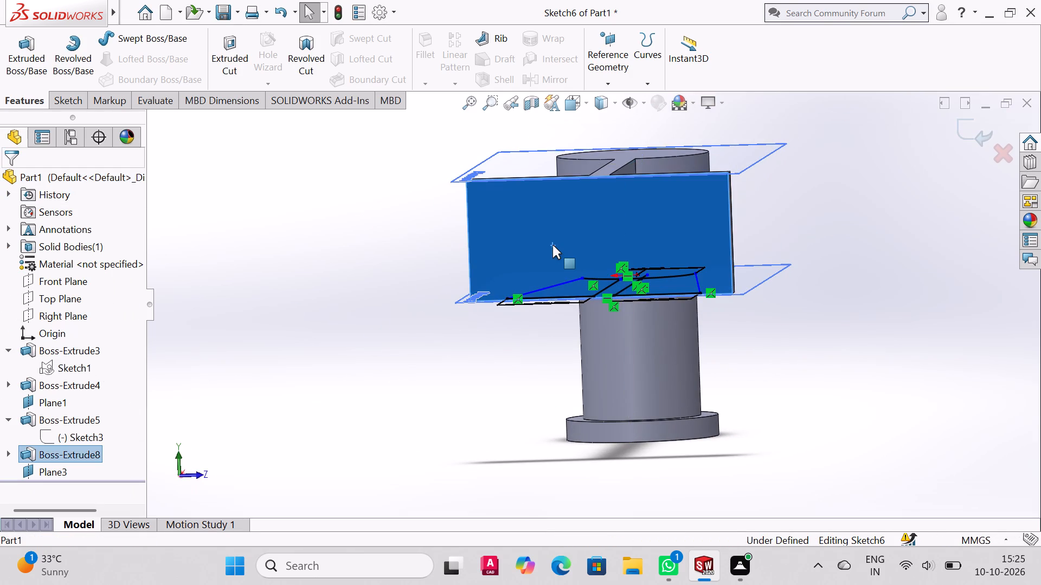
triple_click(552, 245)
right_click(552, 245)
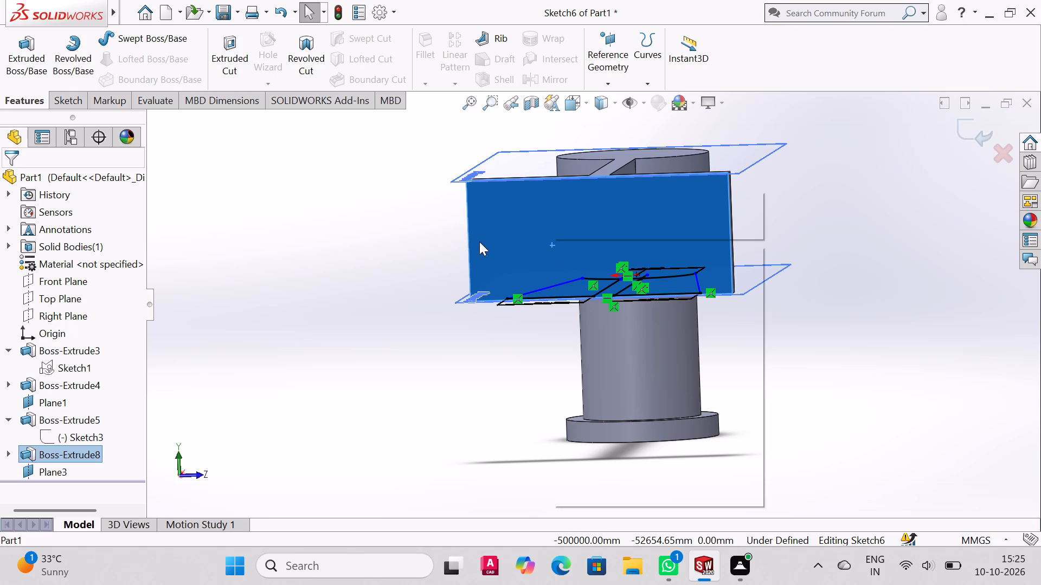
click(492, 236)
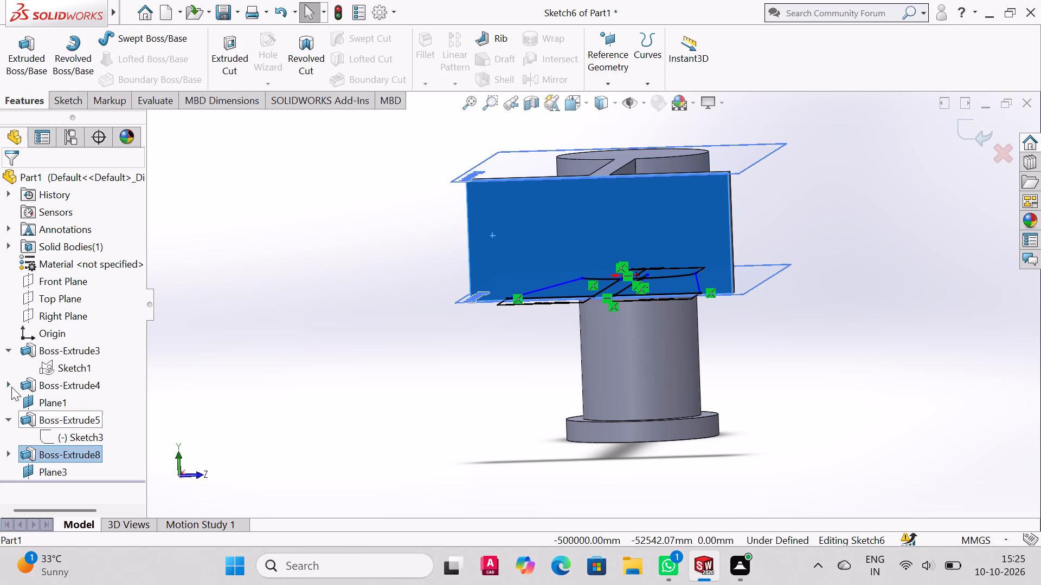
click(4, 454)
click(46, 470)
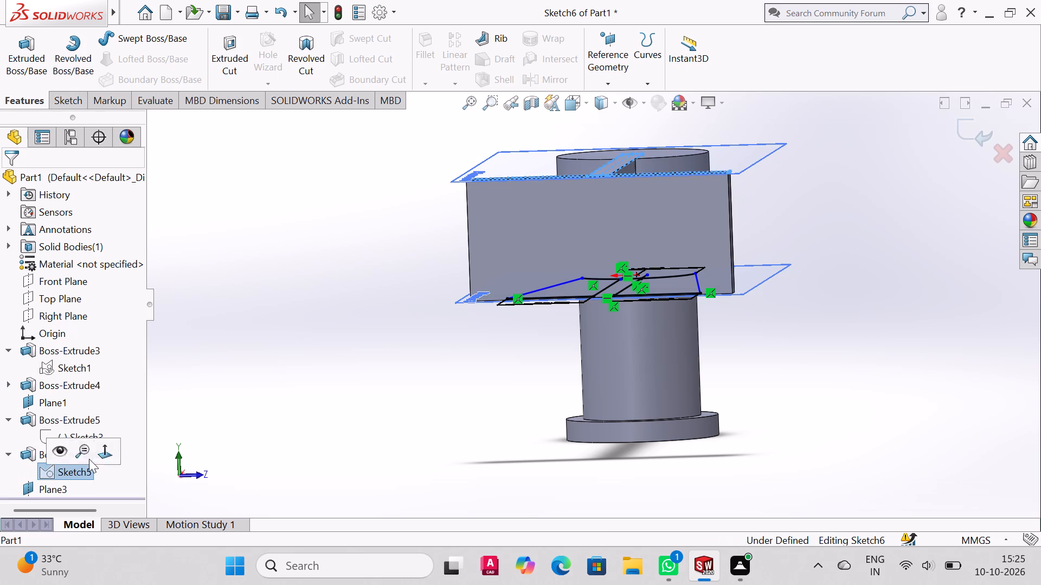
middle_drag(507, 324, 462, 452)
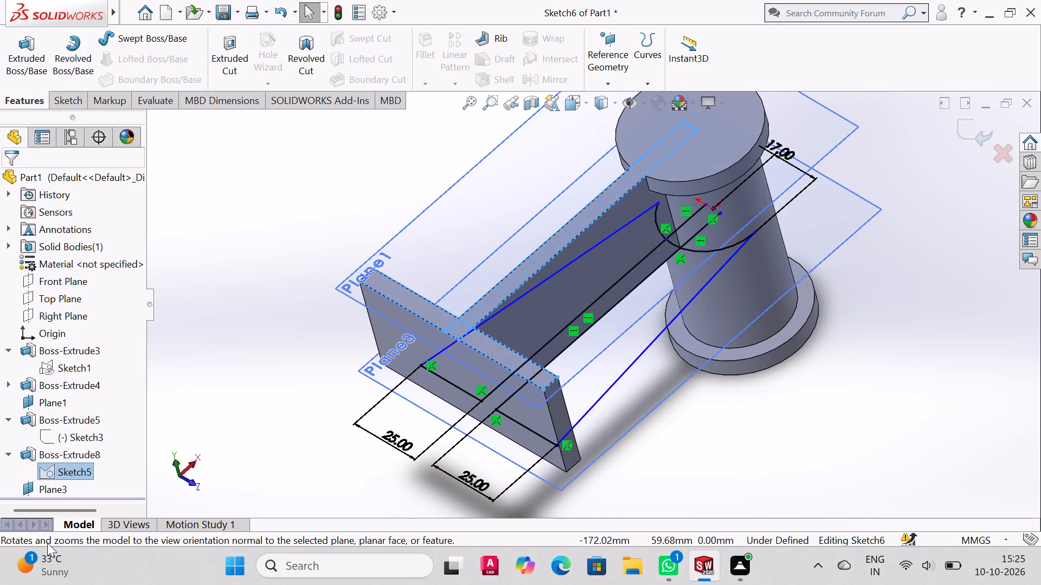
triple_click(52, 470)
double_click(52, 470)
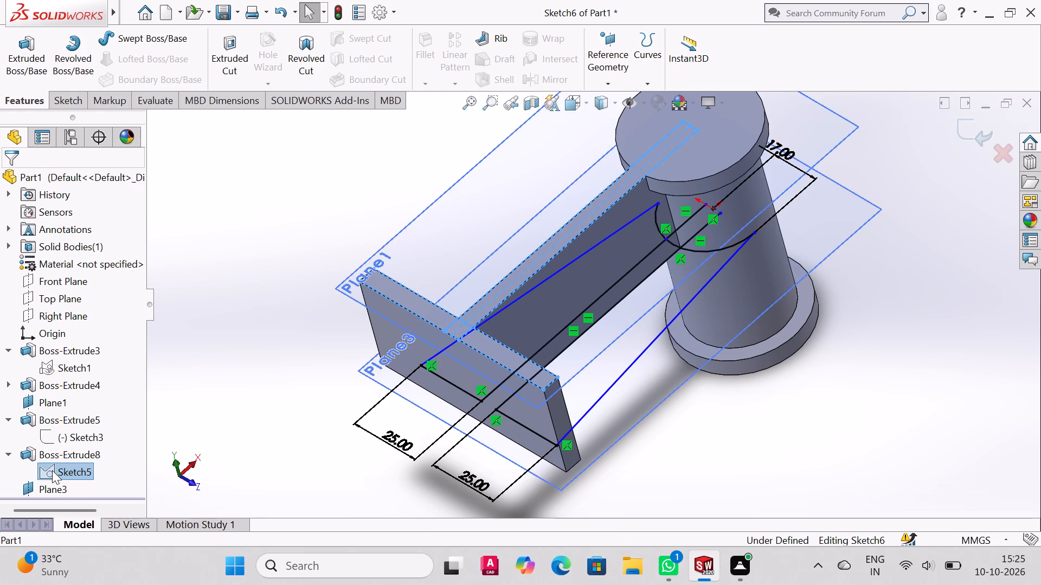
click(55, 113)
click(65, 103)
click(19, 41)
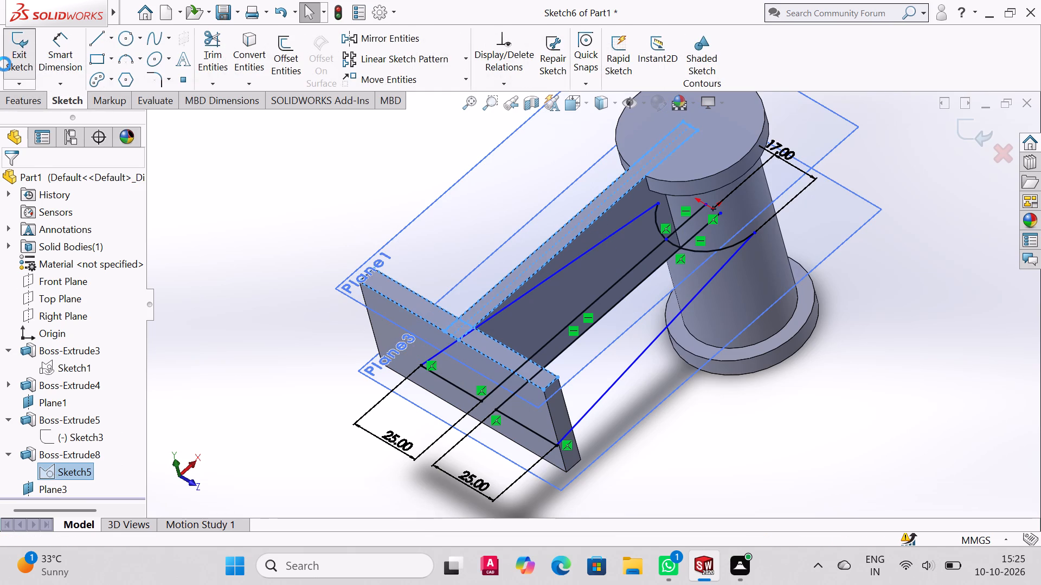
Set the extrusion depth of the web and end plate (Boss-Extrude8) to 41 mm.
click(30, 453)
scroll(100, 428, down, 1)
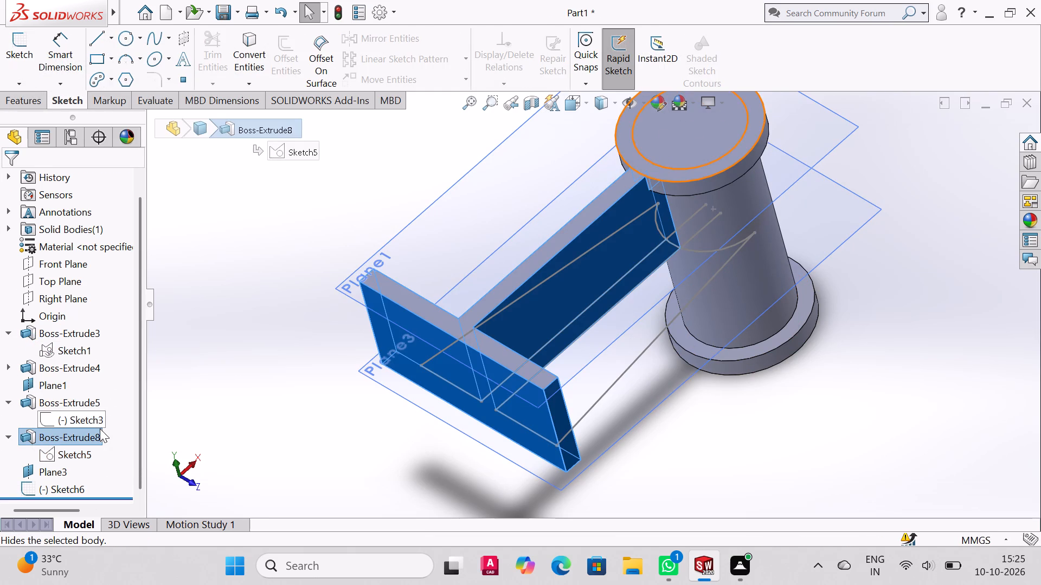
click(29, 432)
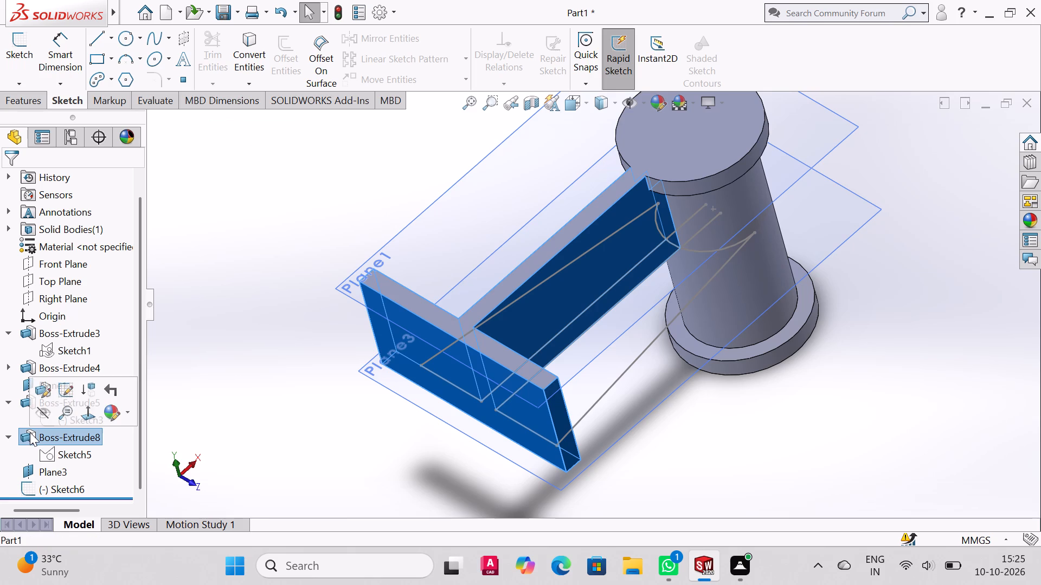
click(41, 395)
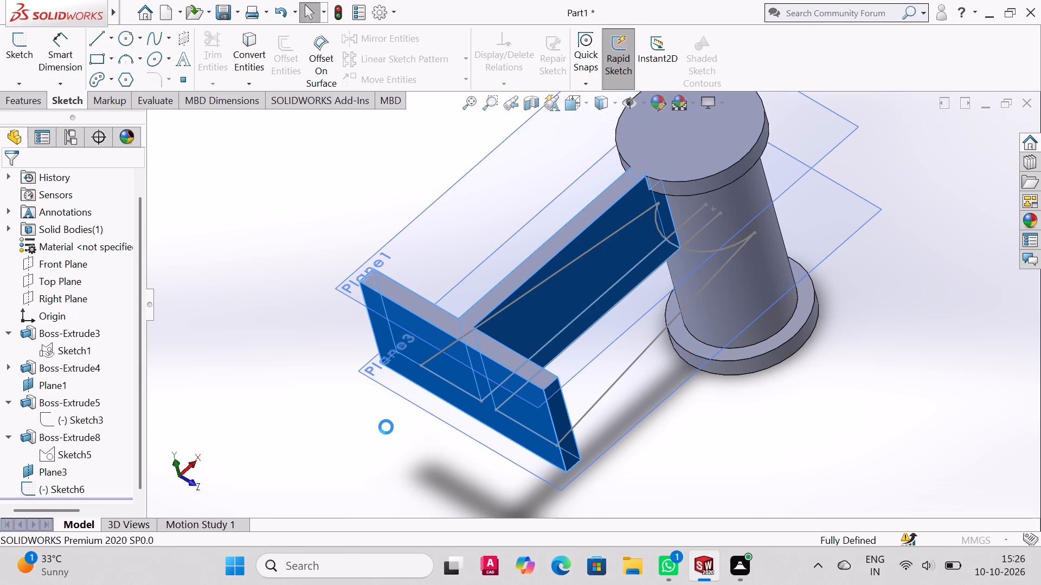
middle_drag(491, 413, 488, 345)
scroll(490, 317, down, 1)
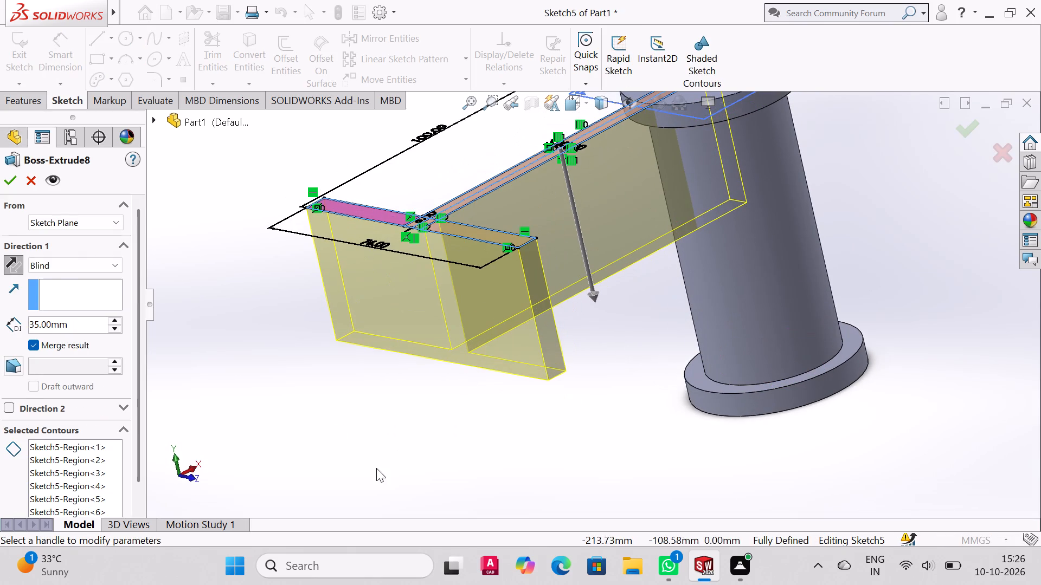
click(87, 328)
drag(88, 322, 0, 365)
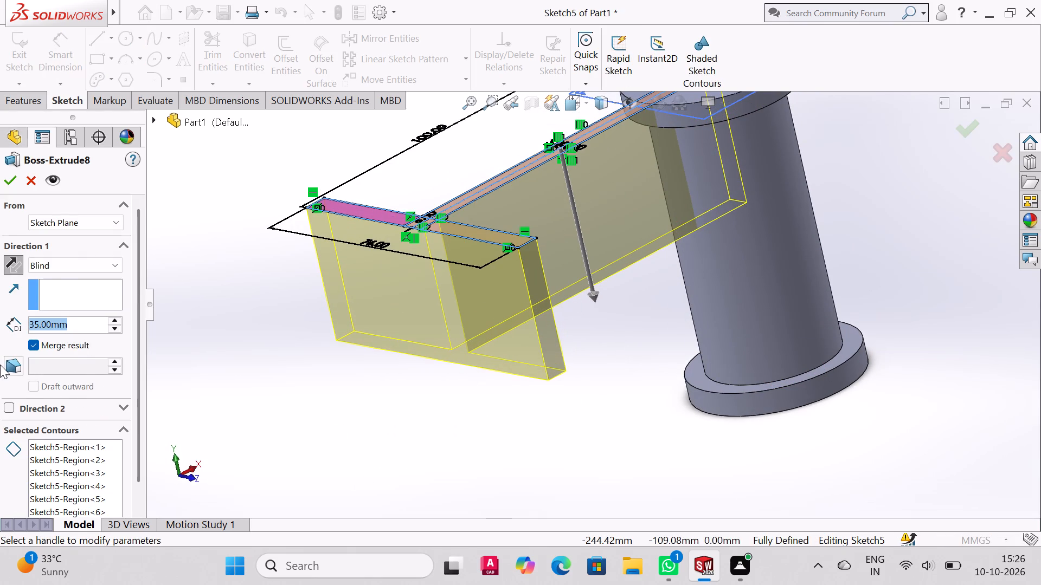
text(41)
key(Return)
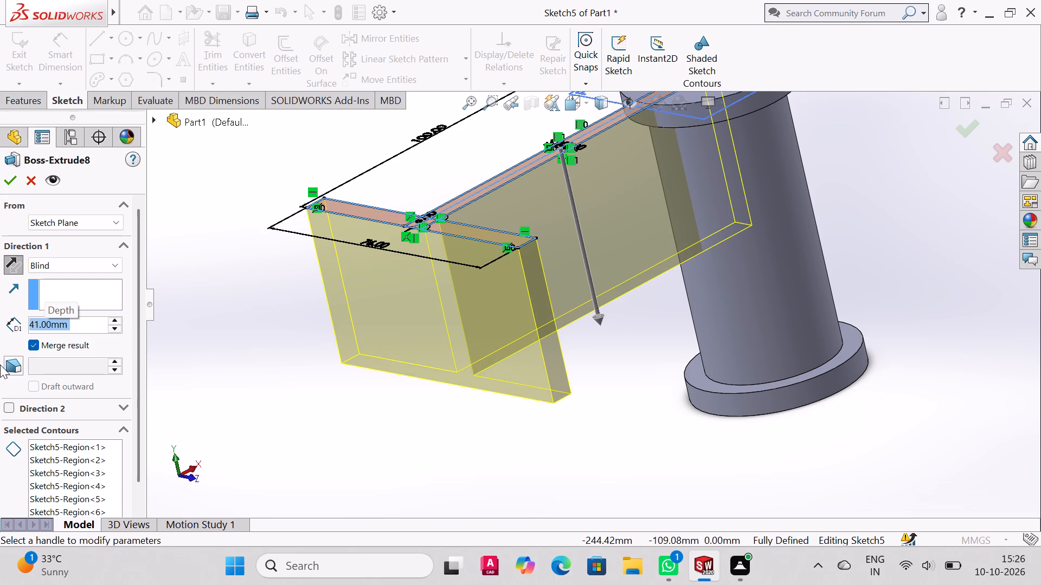
click(3, 180)
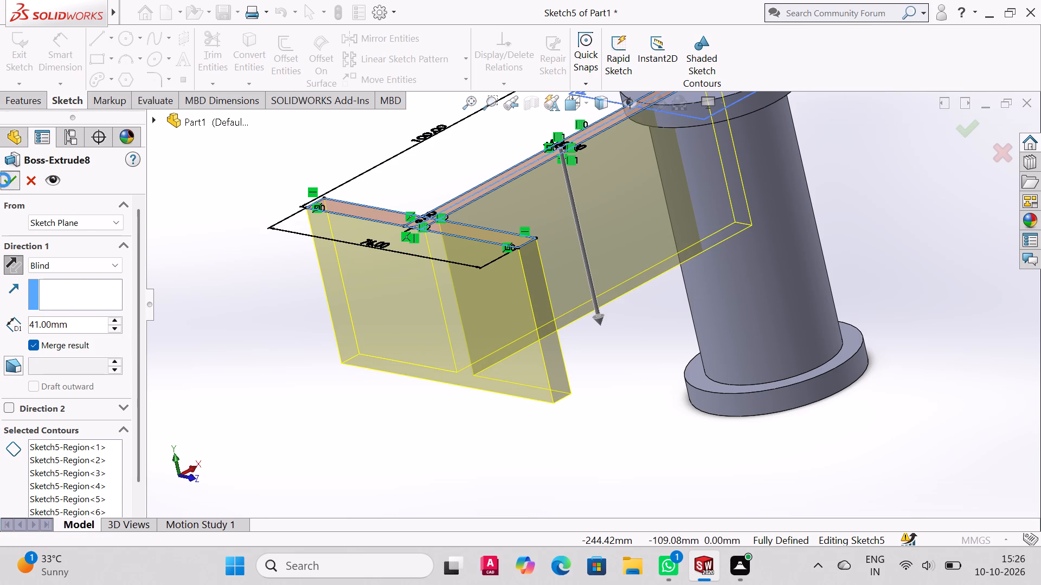
Extrude both tapered regions of the Plane3 sketch 6 mm downward, away from Plane1, with merge result on.
middle_drag(441, 418, 372, 480)
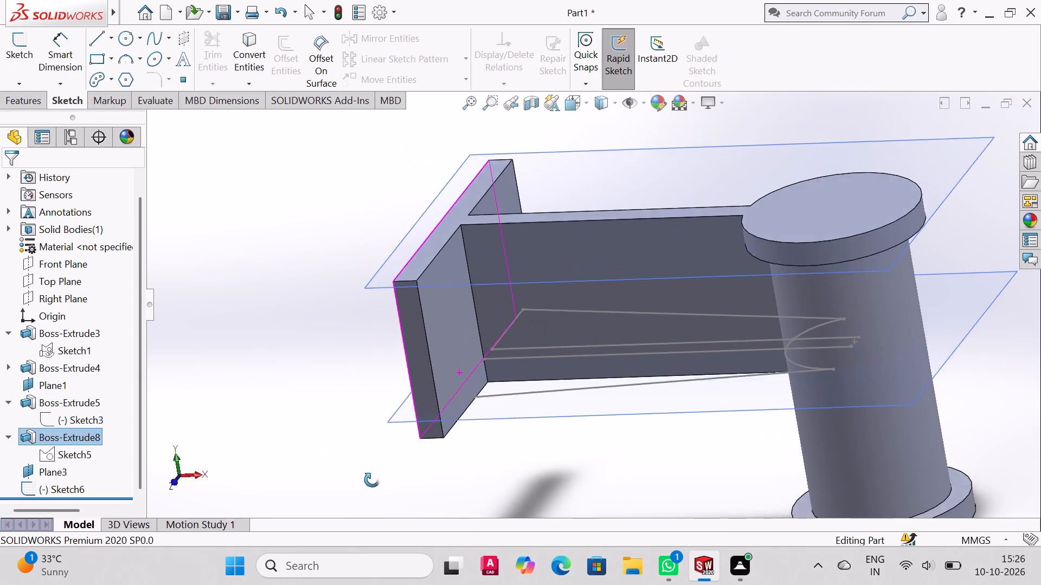
middle_drag(372, 480, 372, 483)
click(26, 486)
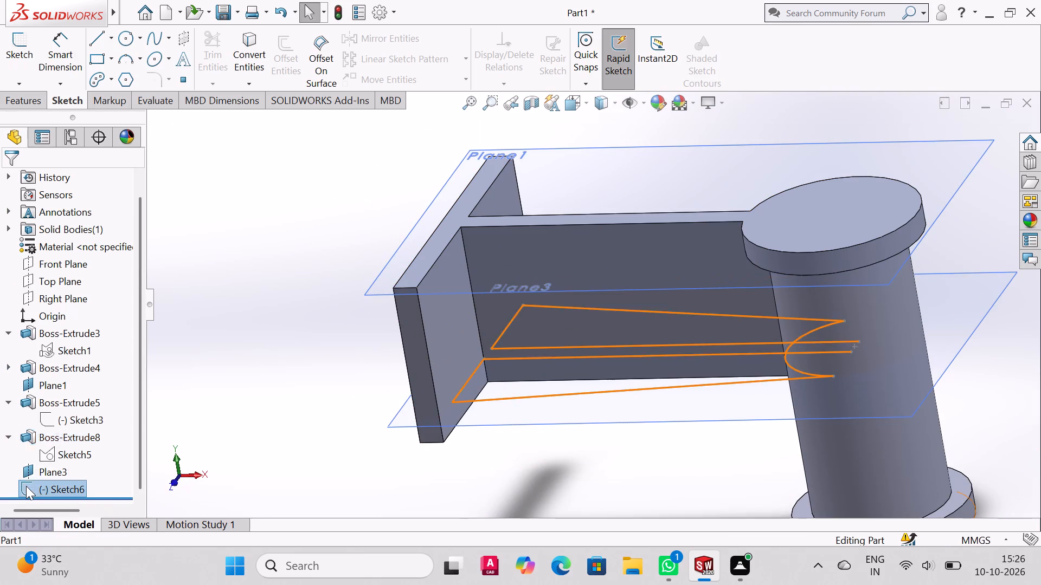
click(30, 95)
click(20, 49)
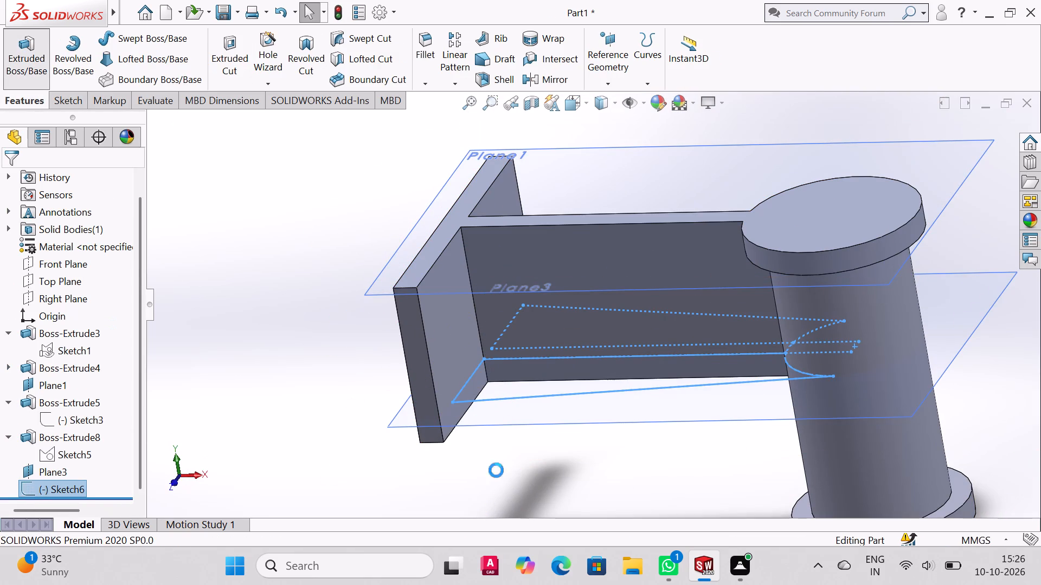
click(560, 387)
middle_drag(566, 392, 564, 518)
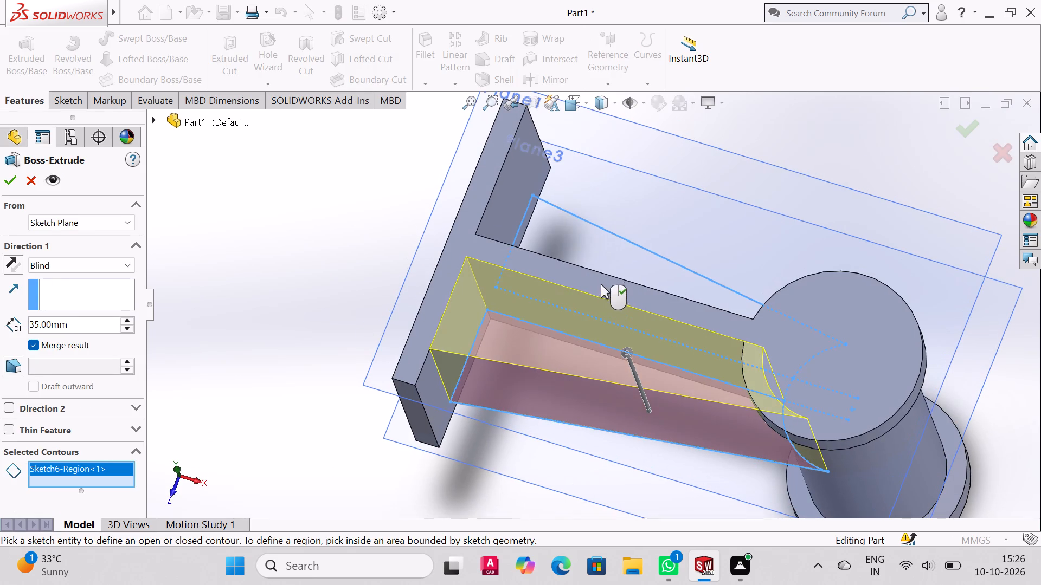
click(602, 266)
middle_drag(637, 415, 634, 333)
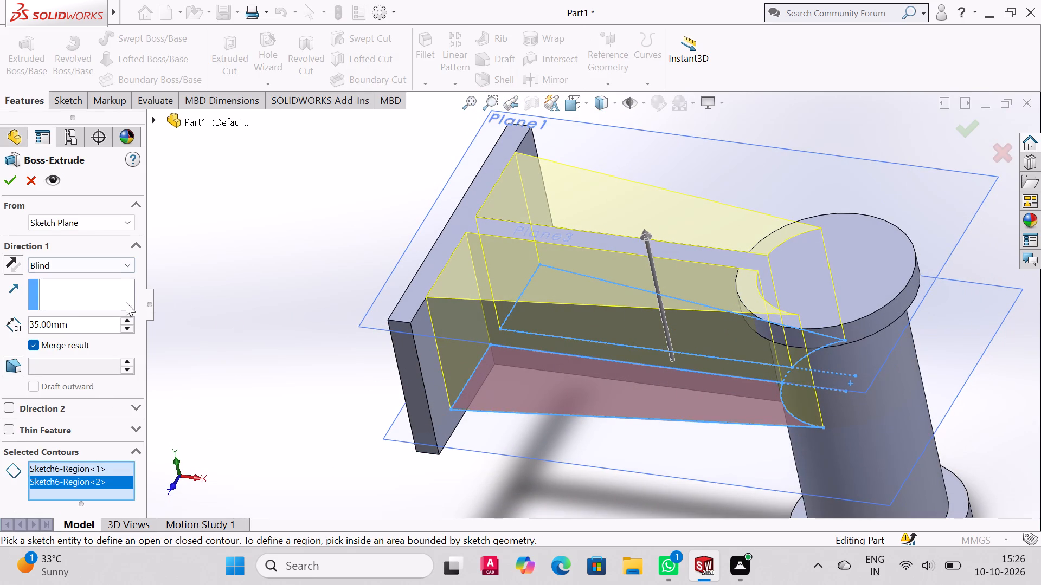
drag(110, 323, 0, 332)
key(6)
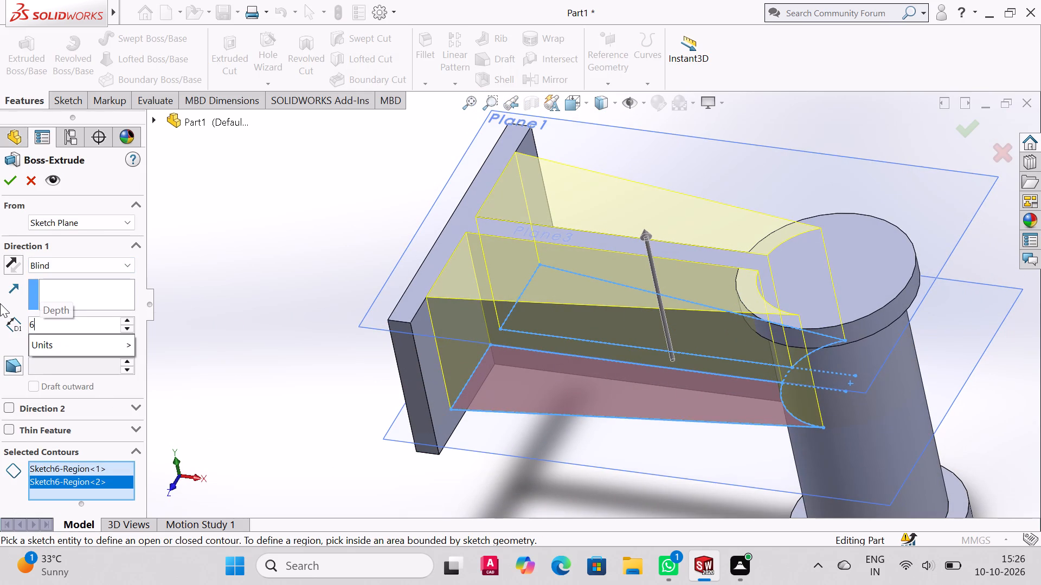
drag(641, 237, 641, 429)
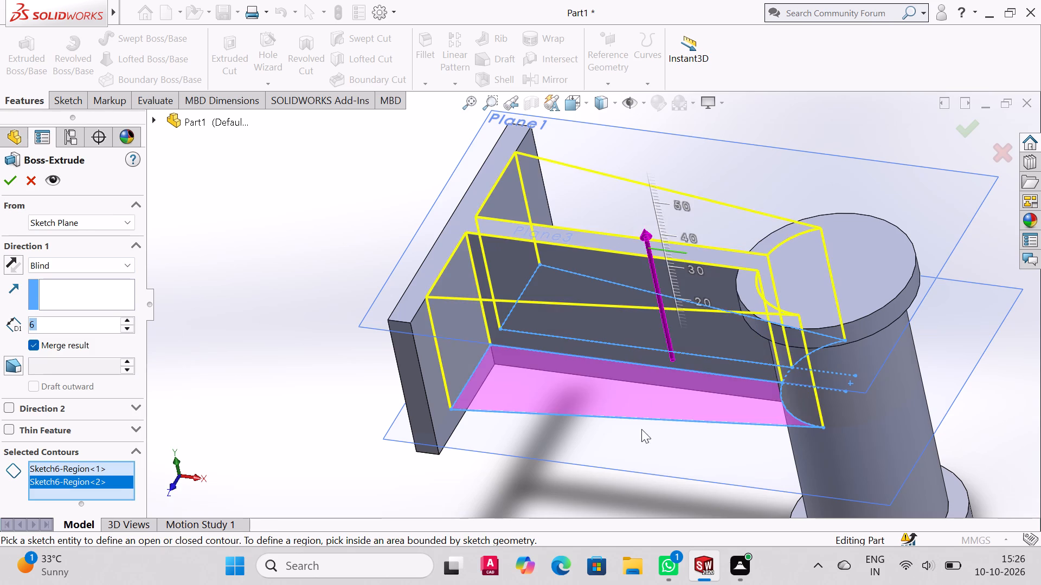
drag(641, 429, 647, 424)
middle_drag(668, 374, 663, 347)
drag(662, 326, 663, 340)
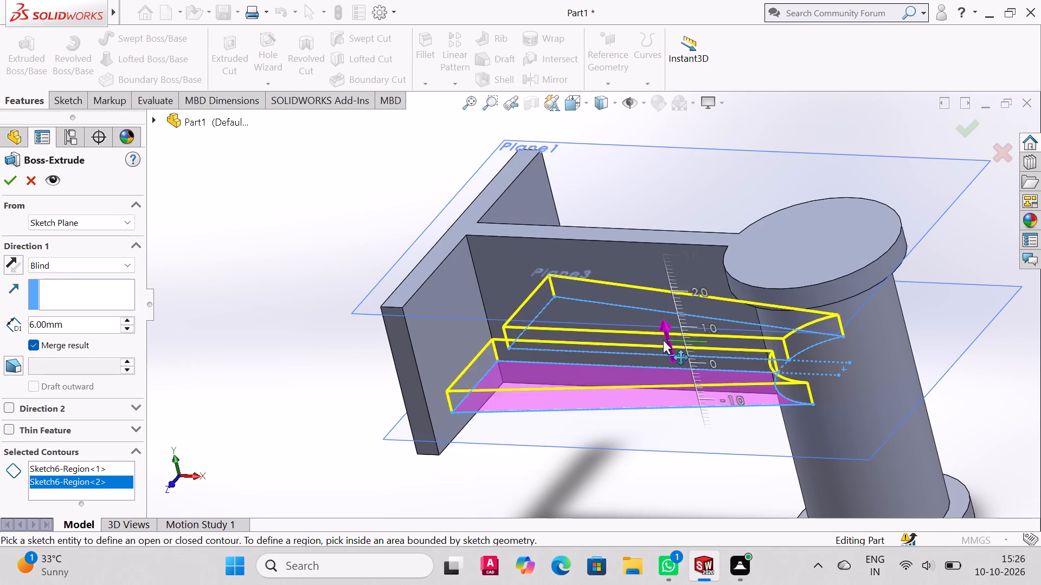
drag(663, 340, 669, 405)
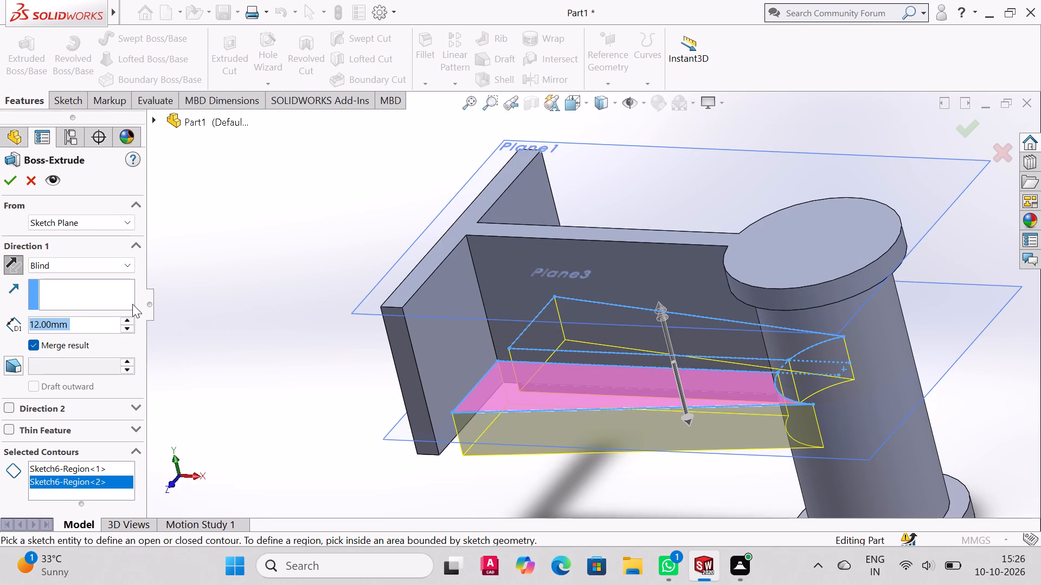
key(6)
key(Return)
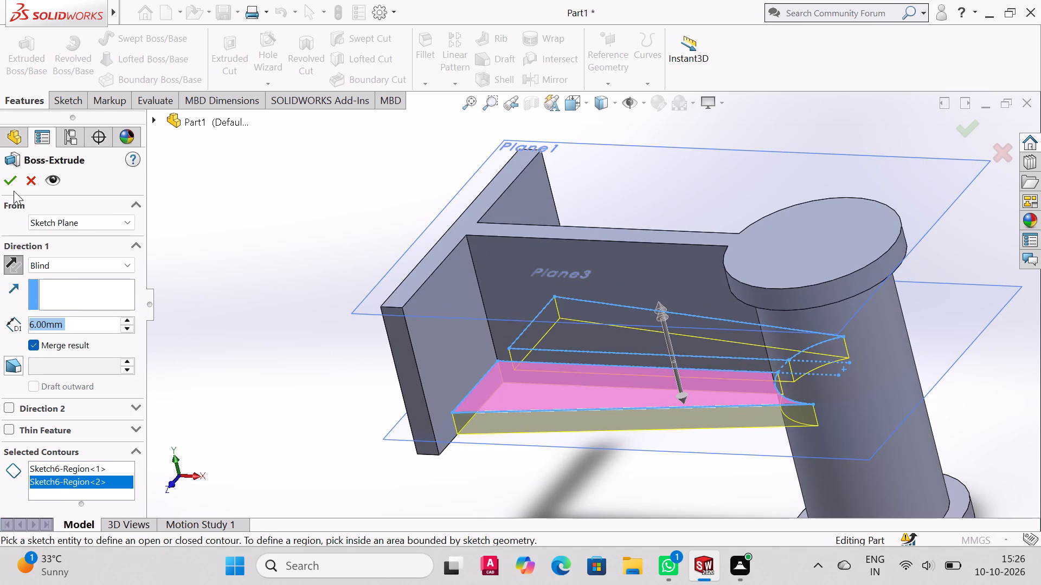
click(10, 184)
Inspect the ribs and their joins from below and in the isometric, front, back and left views.
middle_drag(583, 330, 608, 159)
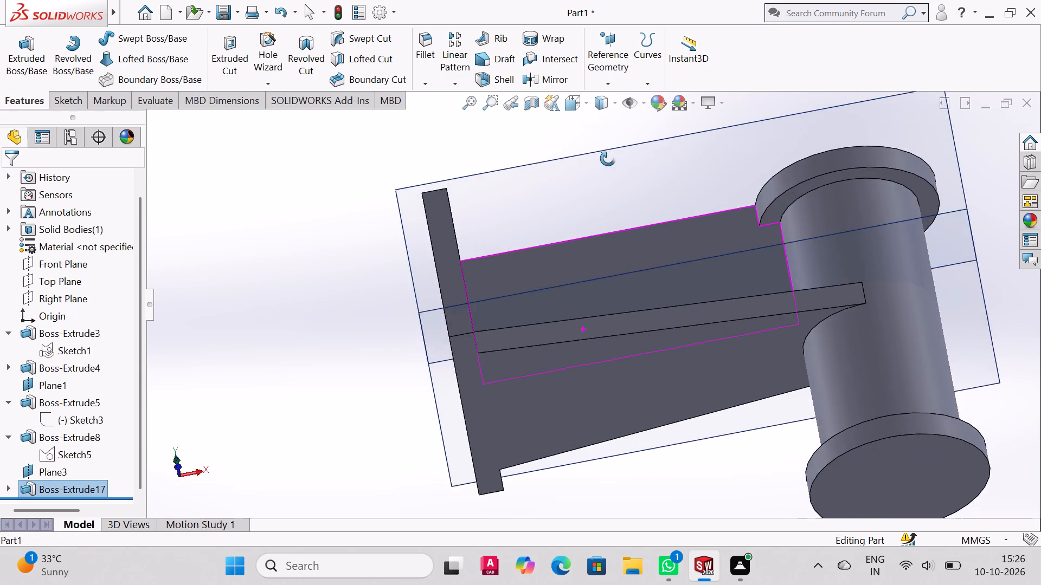
middle_drag(608, 159, 499, 433)
scroll(626, 339, down, 1)
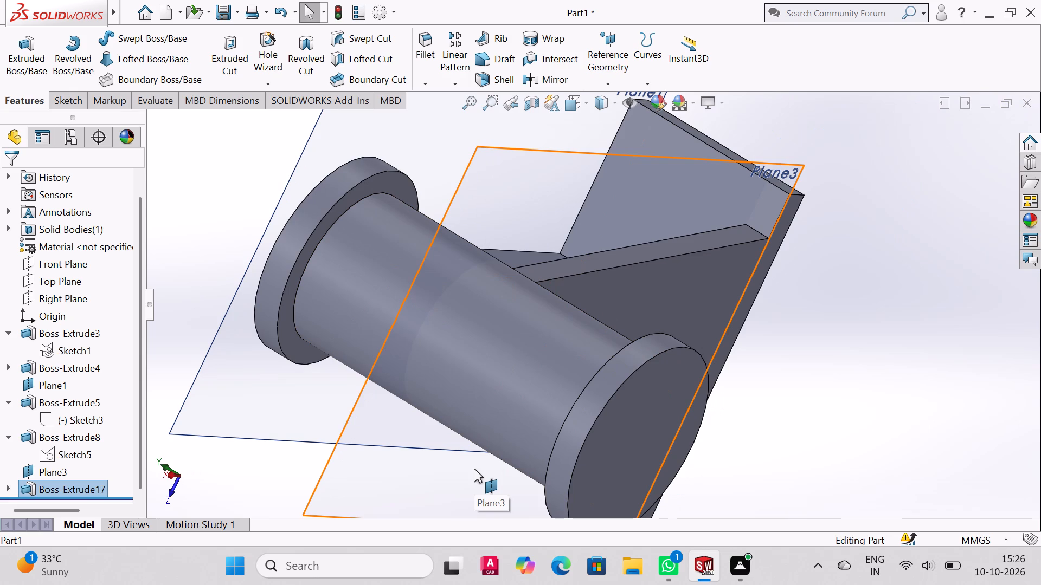
key(ctrl+7)
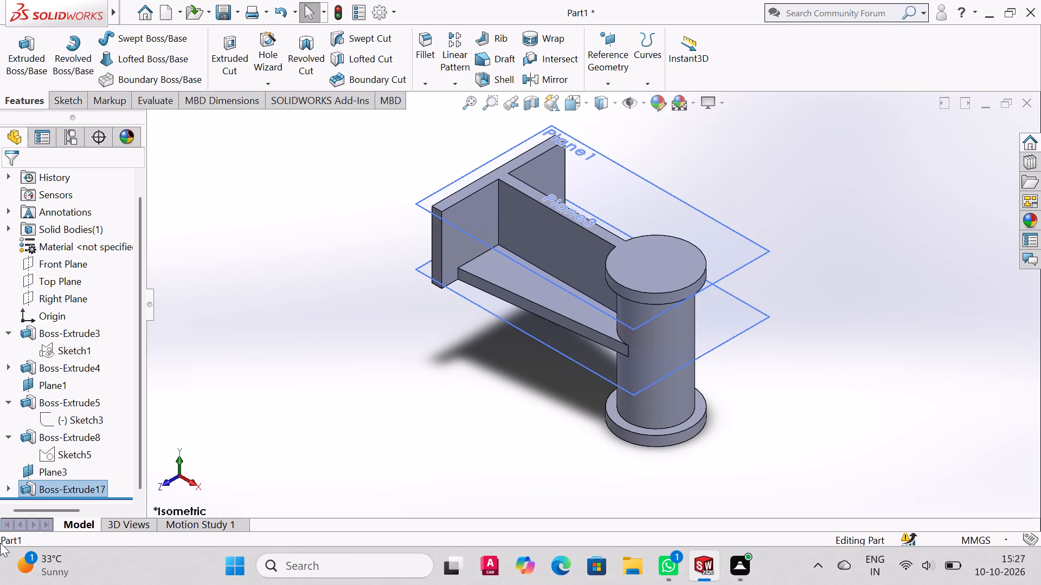
key(ctrl+1)
key(ctrl+2)
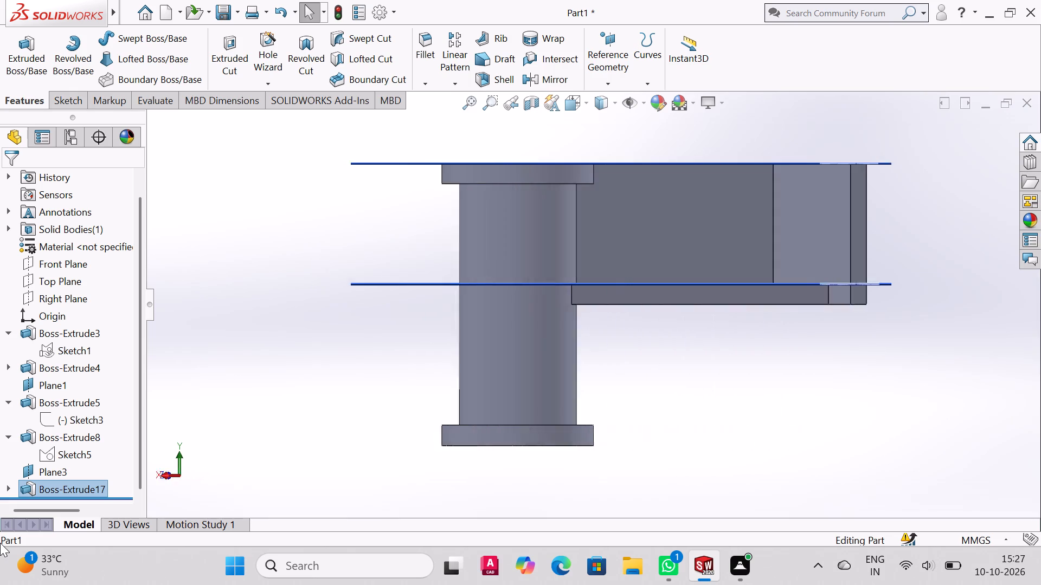
key(ctrl+3)
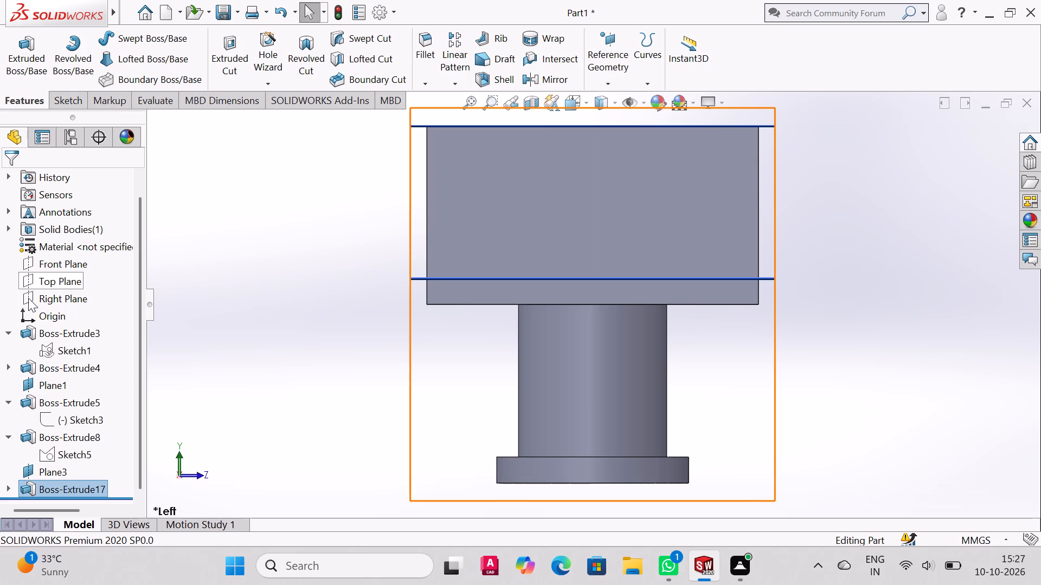
Create a reference plane offset 47 mm from the Right Plane.
click(612, 42)
click(615, 101)
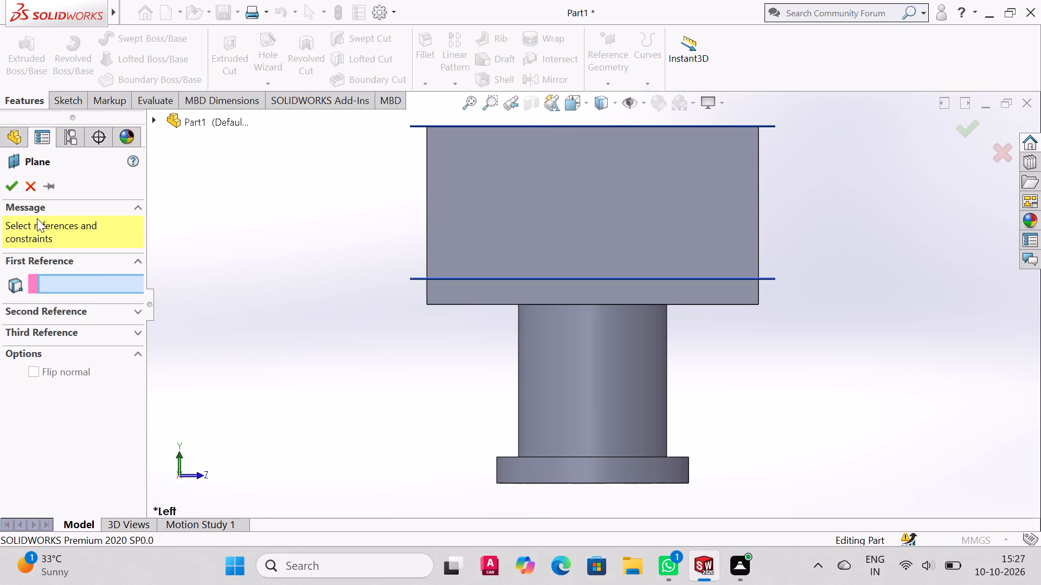
click(156, 122)
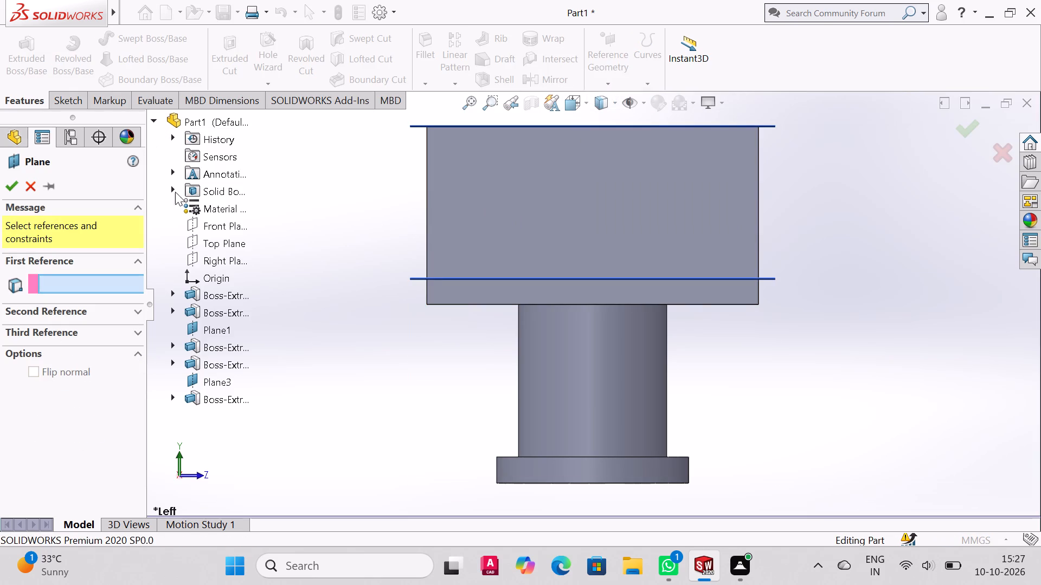
click(191, 251)
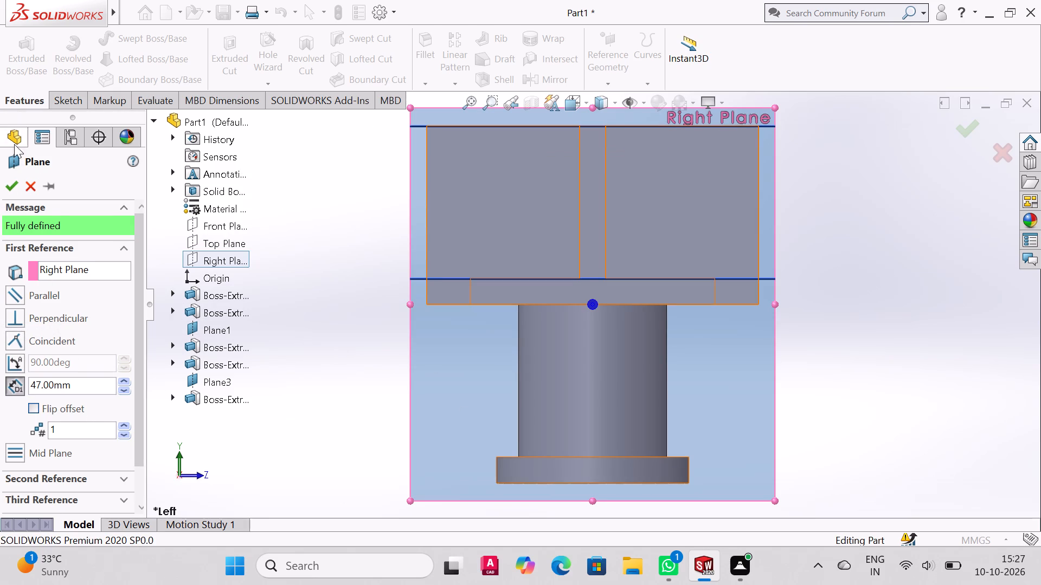
click(9, 189)
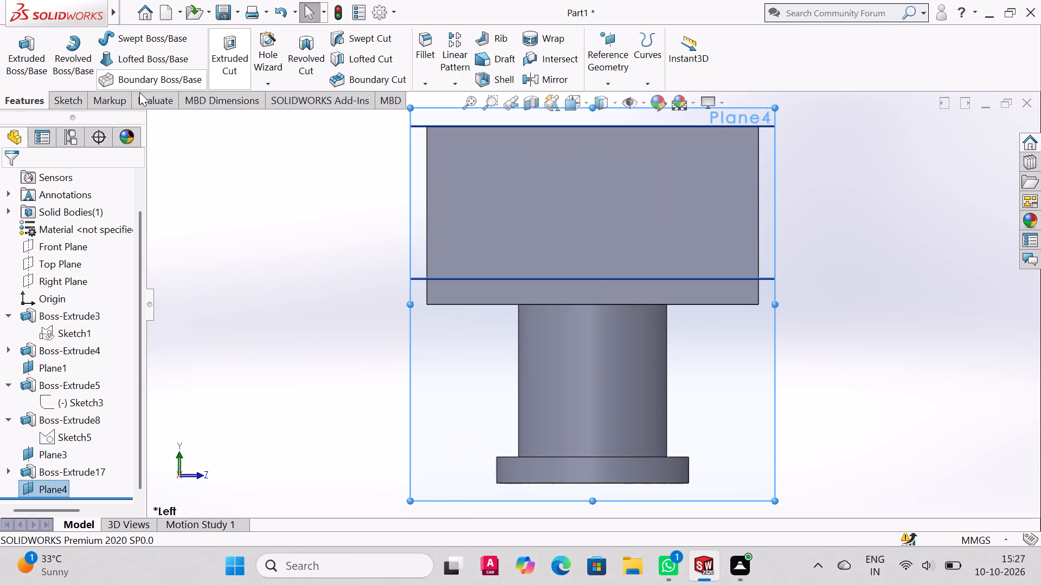
On Plane4, sketch two vertical lines down from the end plate's lower corners, about 39.5 mm and 51 mm long.
click(62, 96)
click(91, 41)
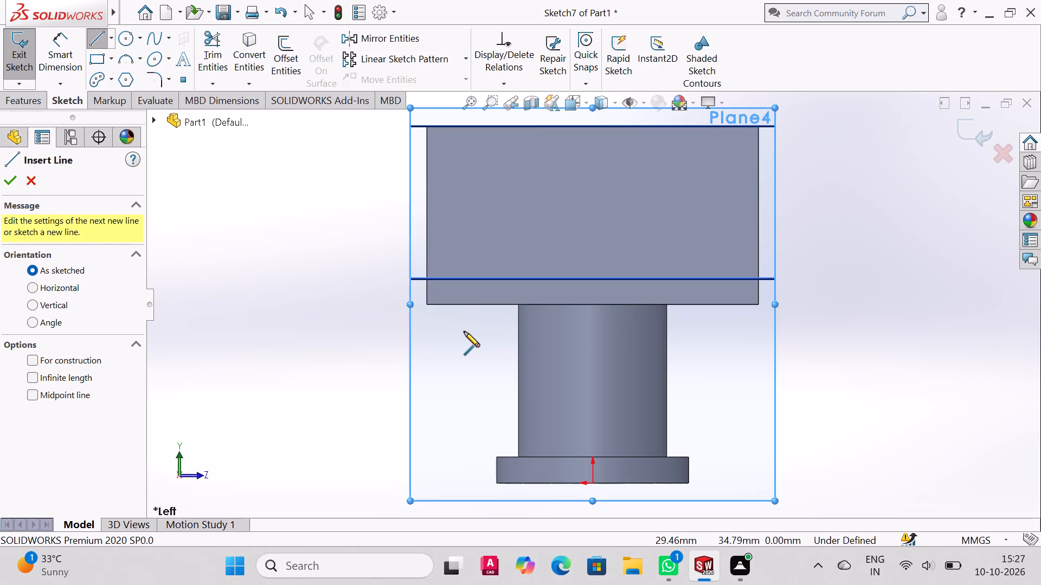
scroll(464, 331, up, 1)
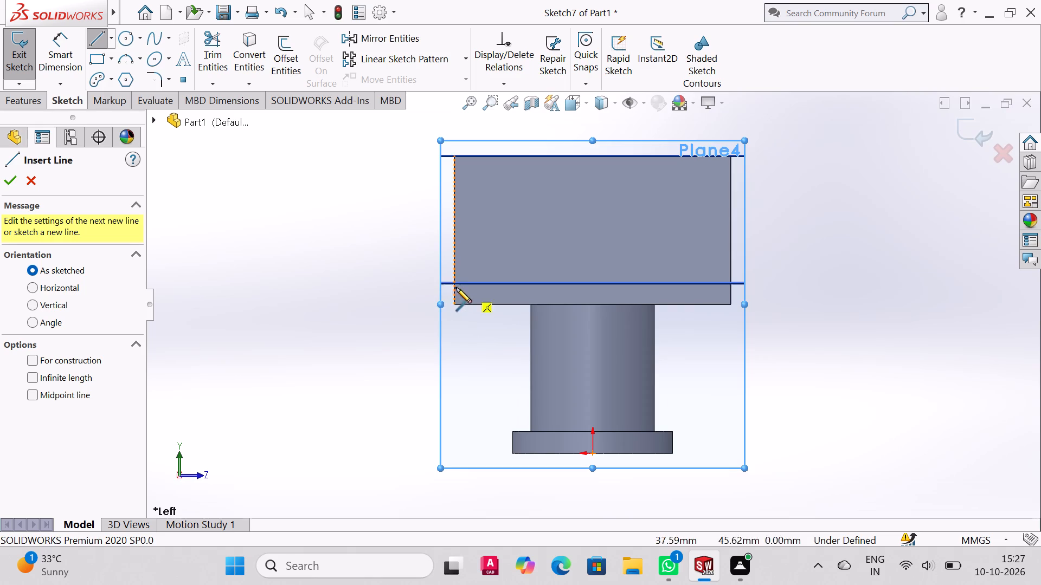
click(455, 303)
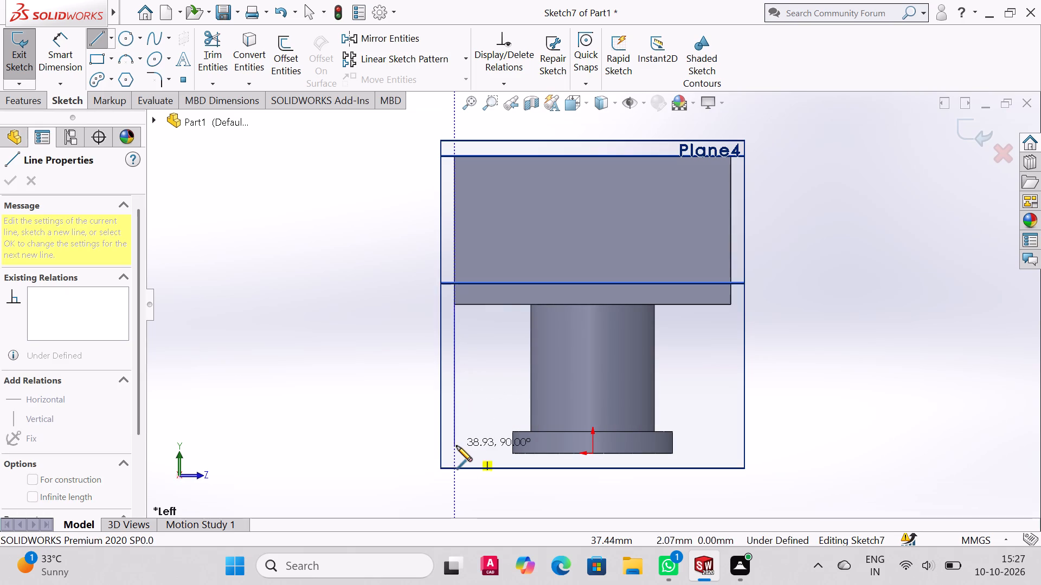
click(457, 448)
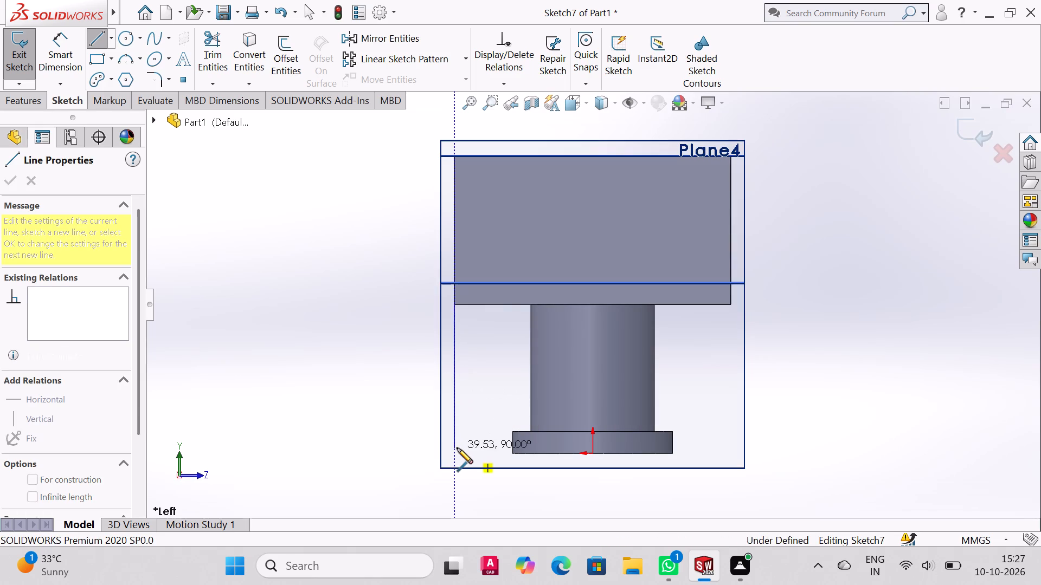
right_click(457, 448)
click(528, 373)
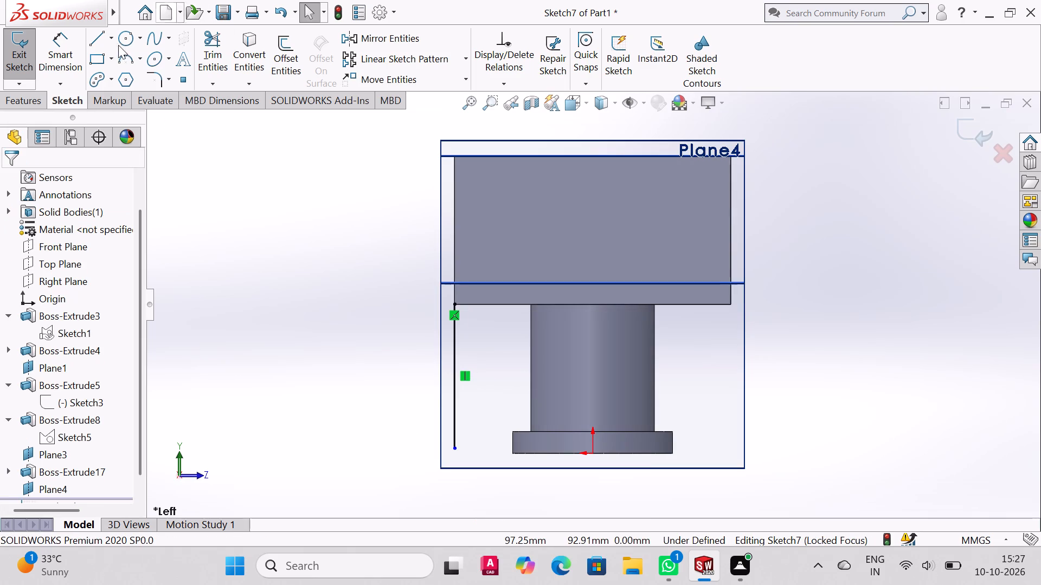
click(98, 37)
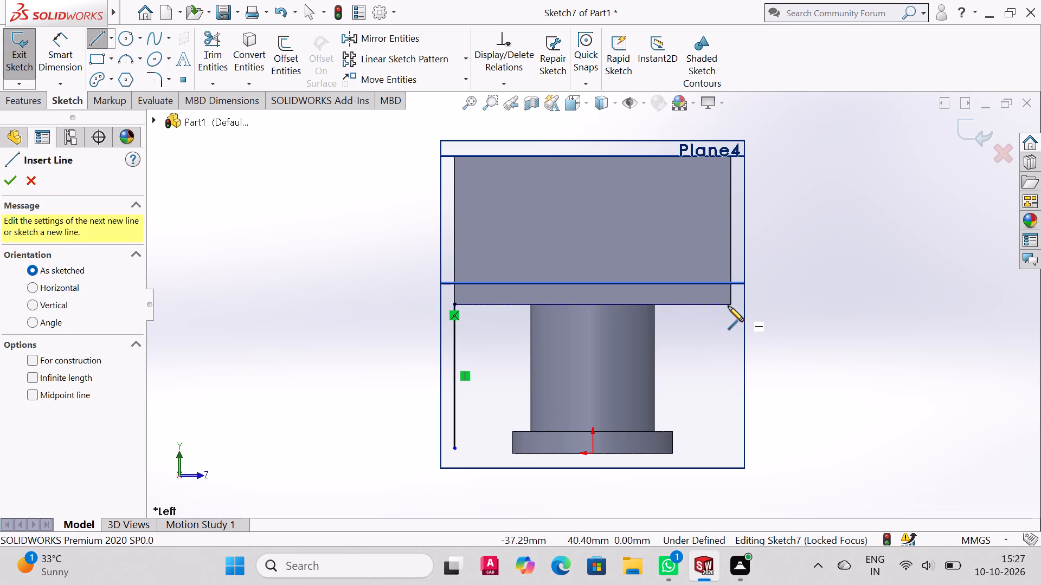
click(730, 305)
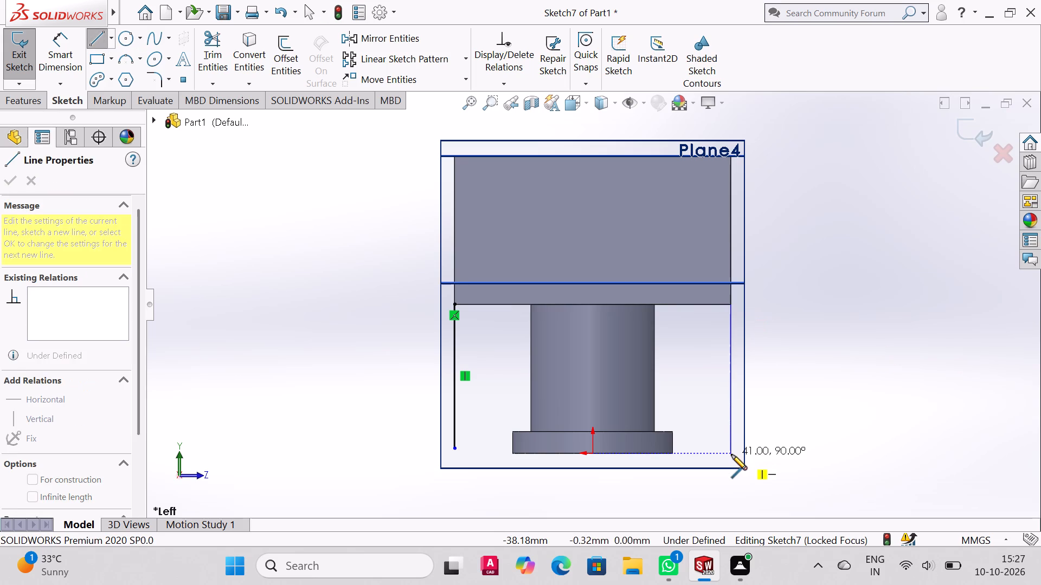
click(731, 490)
right_click(731, 490)
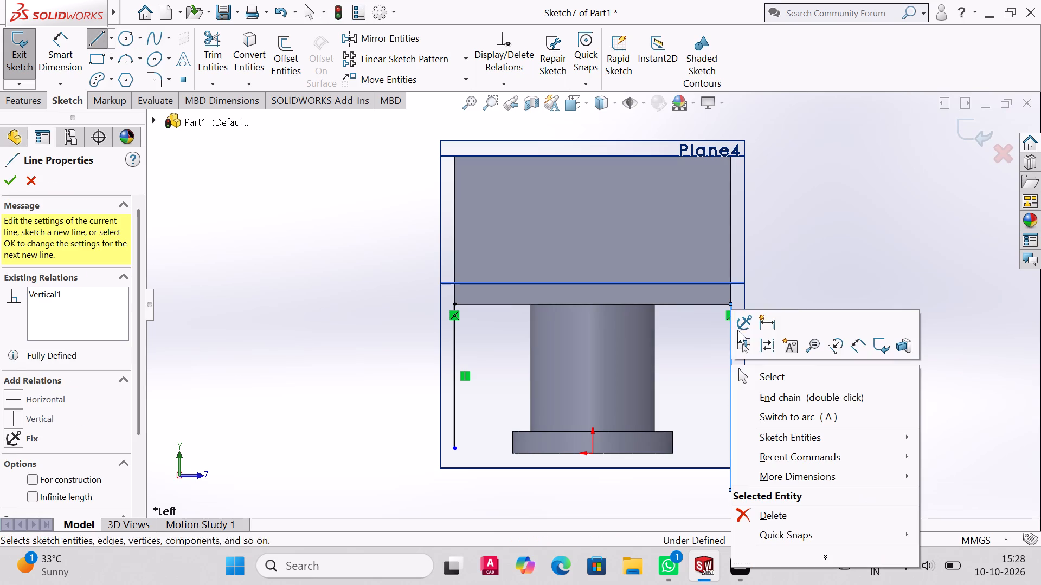
click(773, 375)
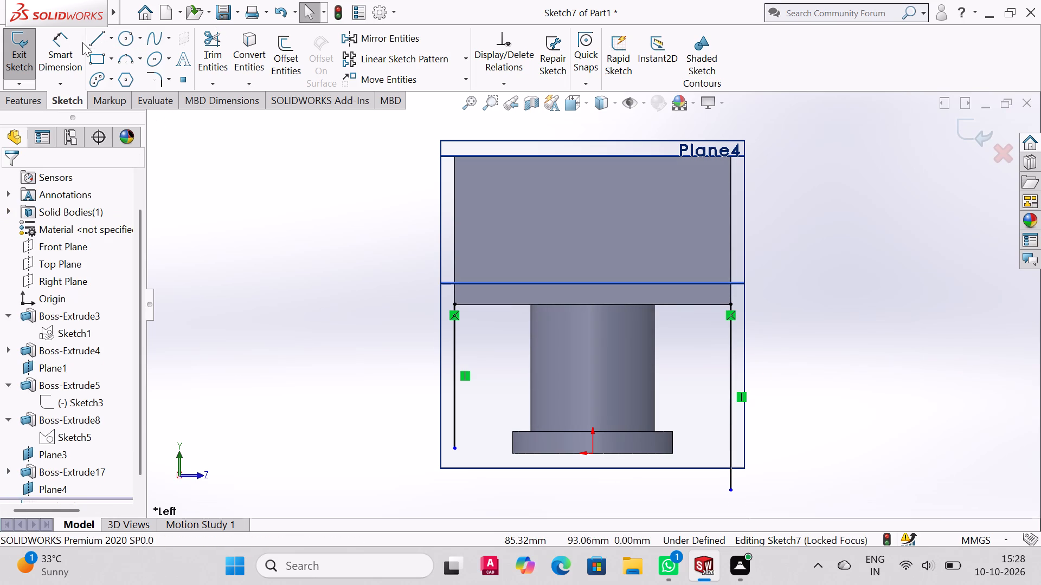
Dimension both vertical lines of the Plane4 sketch to a length of 64 mm.
click(73, 42)
click(732, 384)
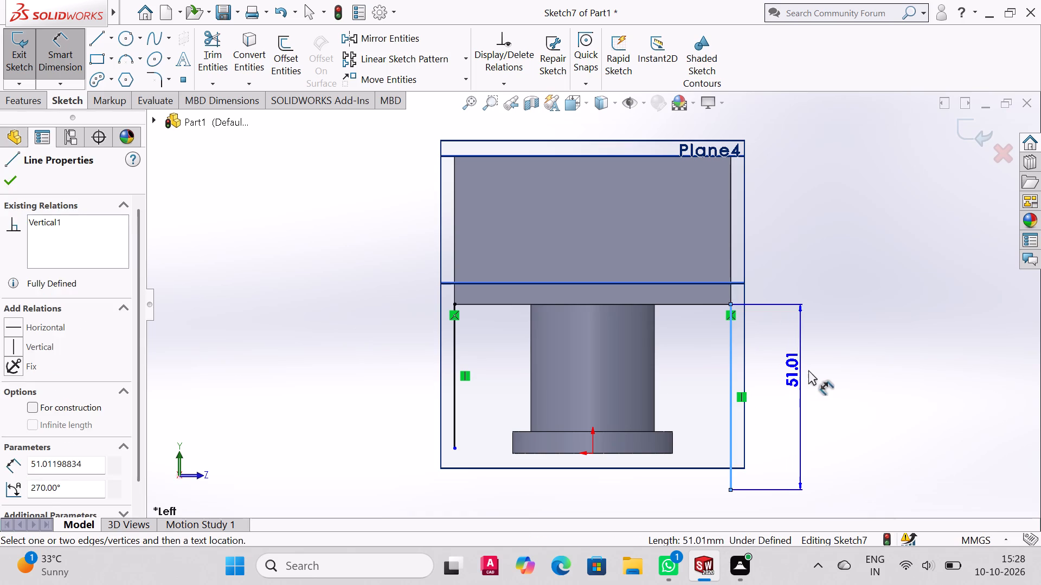
click(812, 370)
text(64)
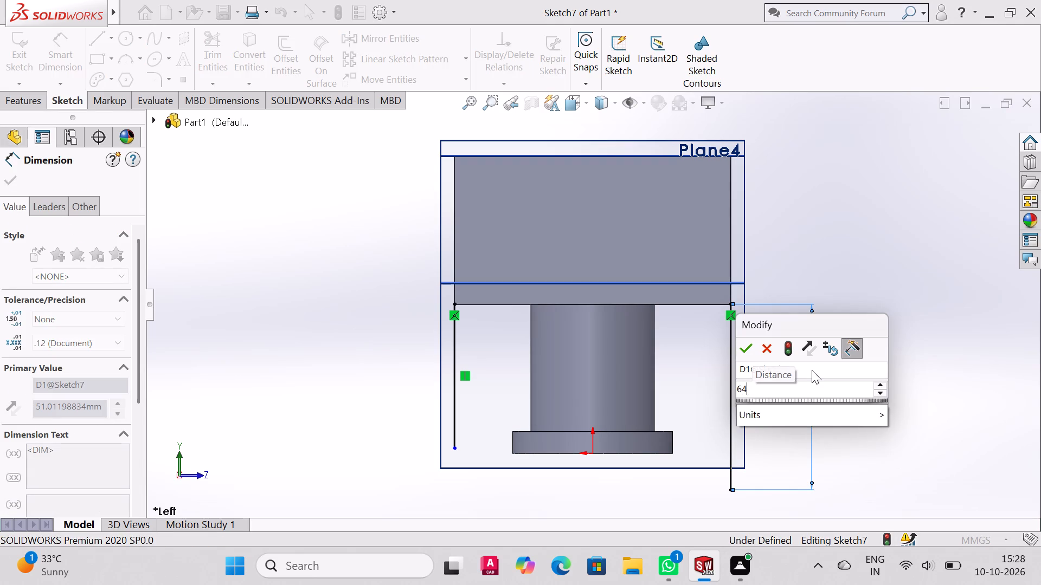
key(Return)
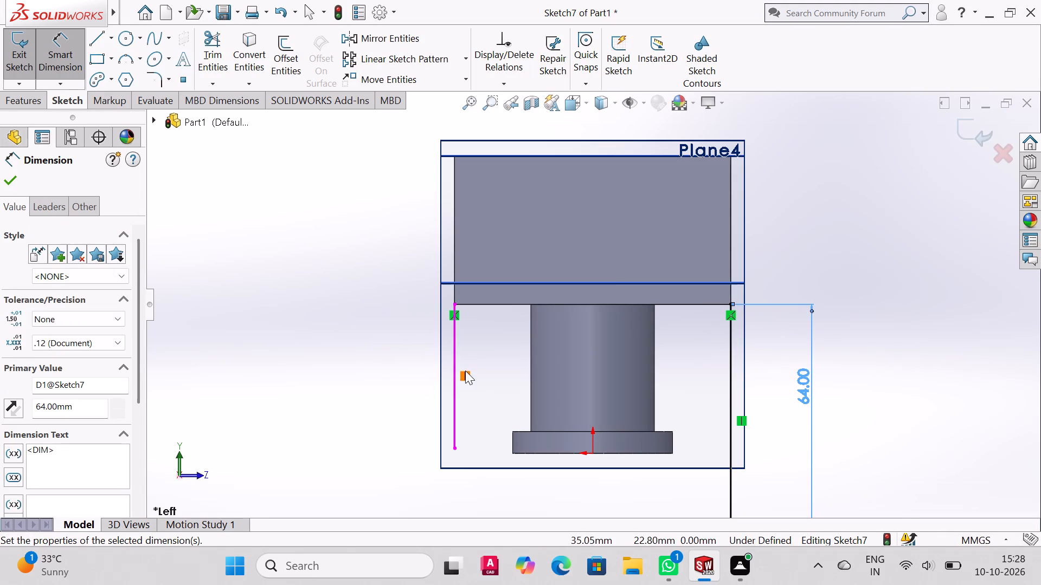
click(456, 368)
click(367, 366)
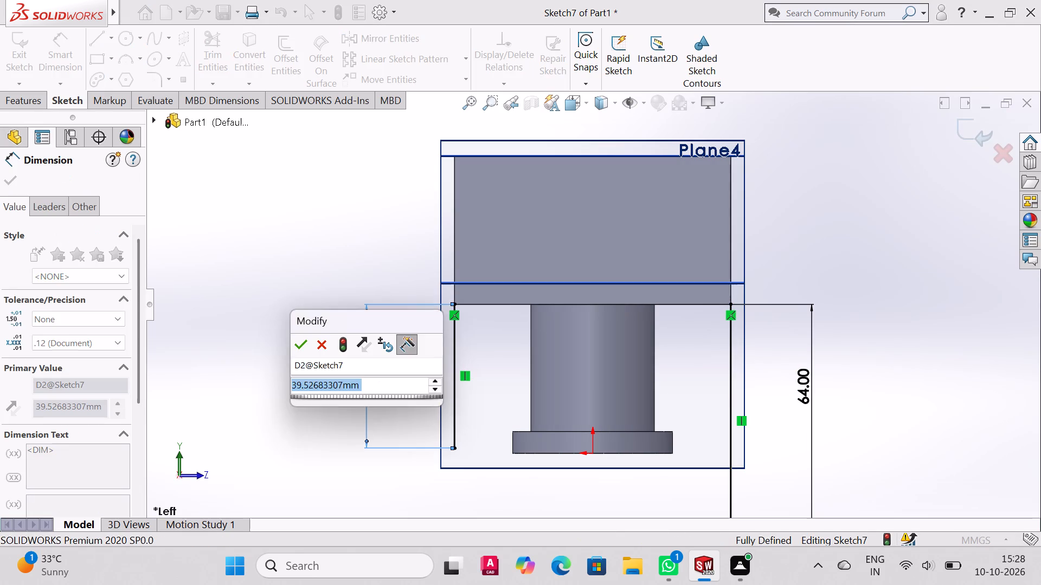
text(64)
key(Return)
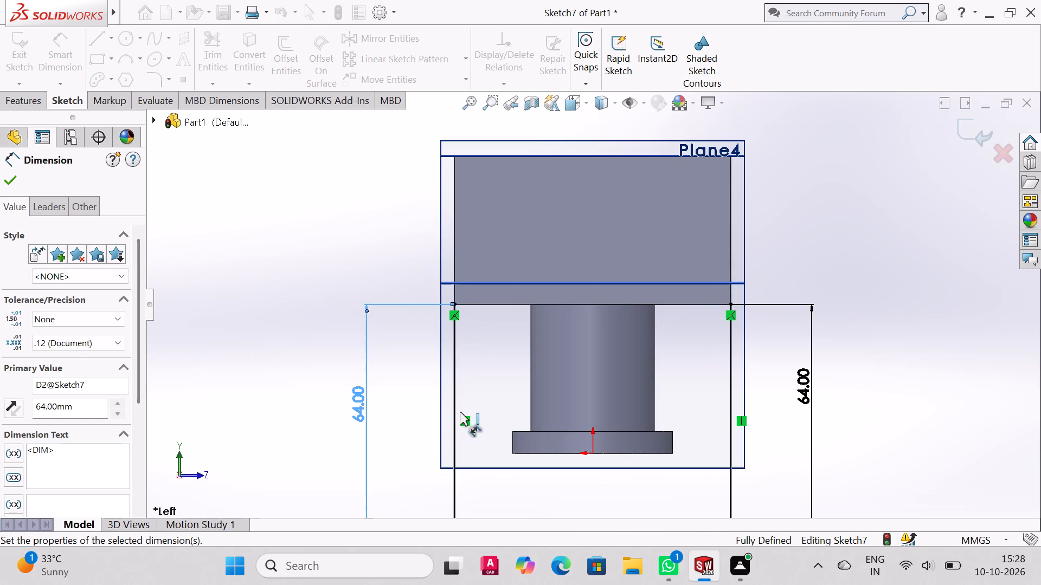
Close the sketch into a rectangle with horizontal lines joining the lower ends and the upper ends of the two verticals.
scroll(550, 363, up, 4)
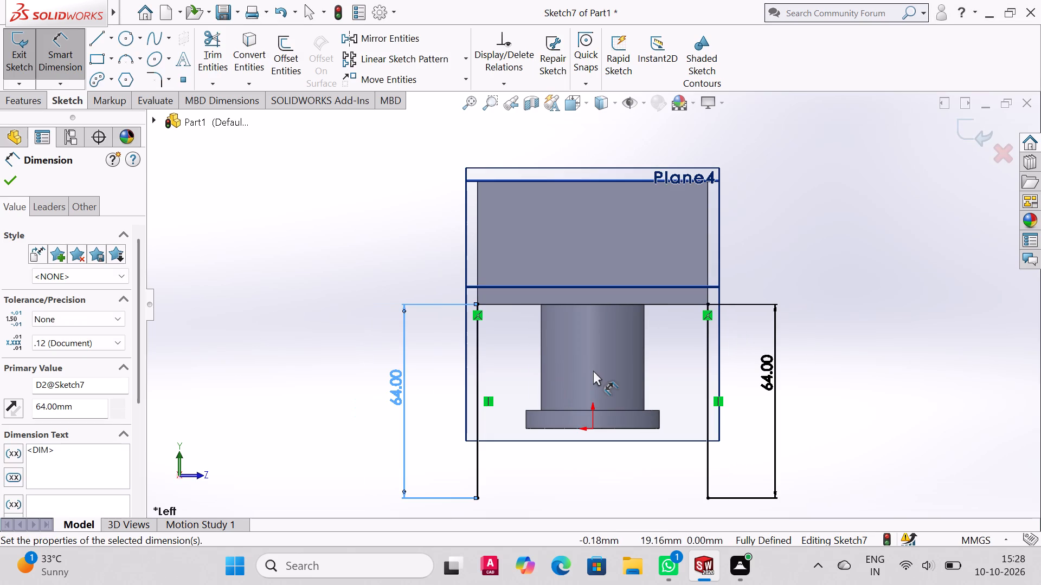
click(95, 49)
click(97, 38)
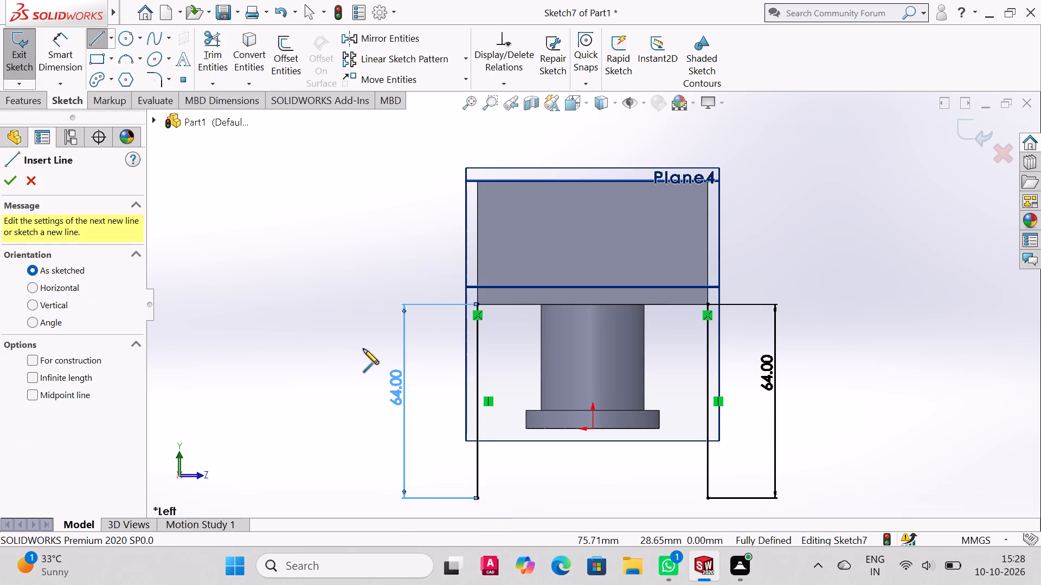
click(478, 497)
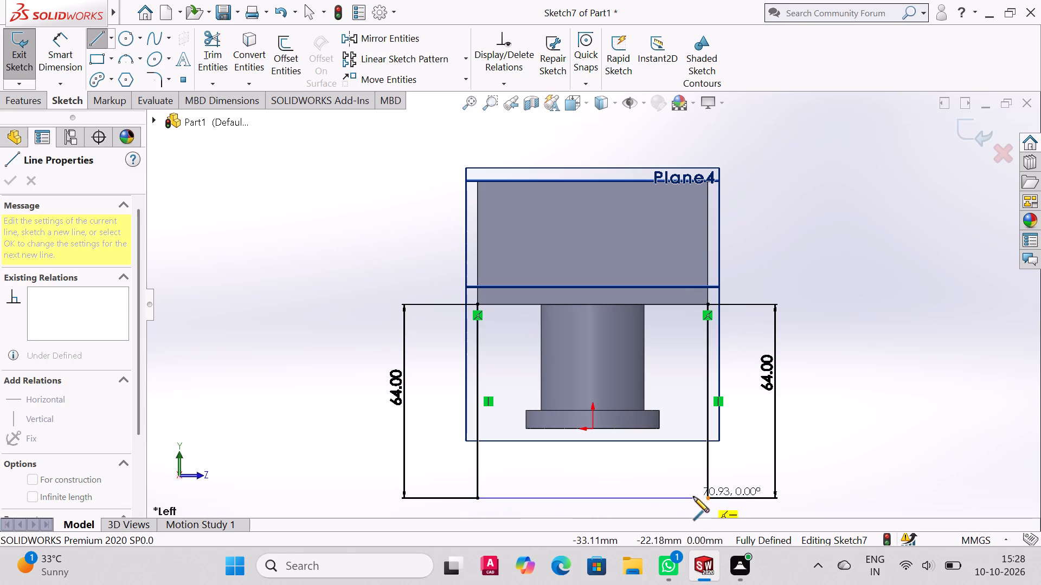
click(709, 498)
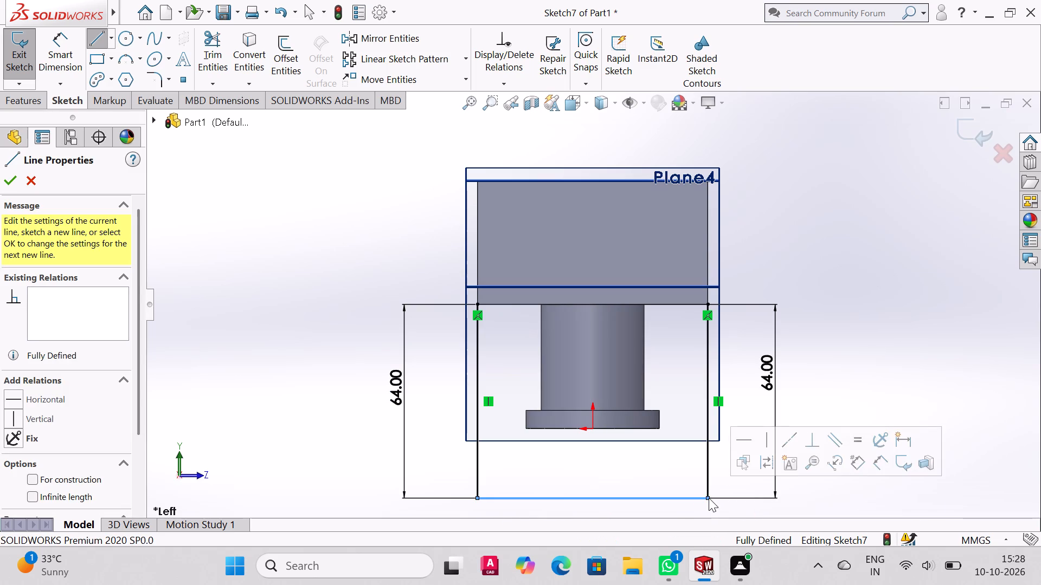
right_click(709, 498)
click(742, 430)
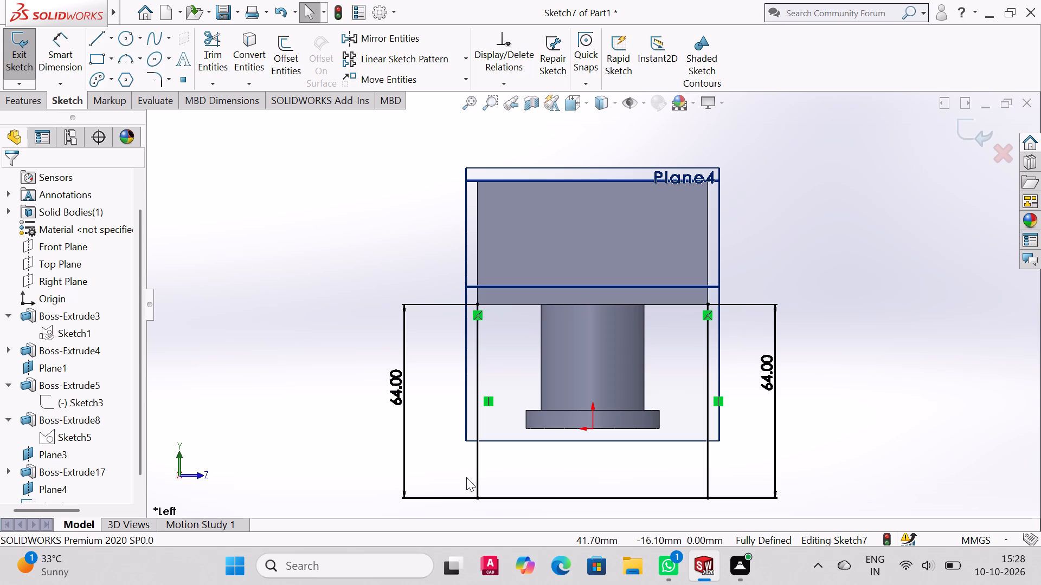
click(92, 32)
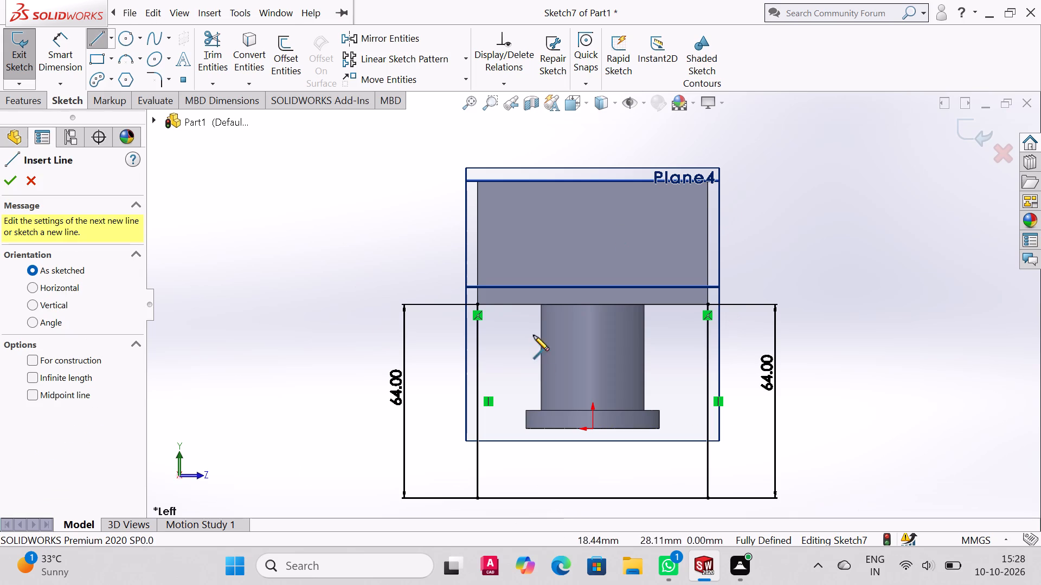
click(478, 304)
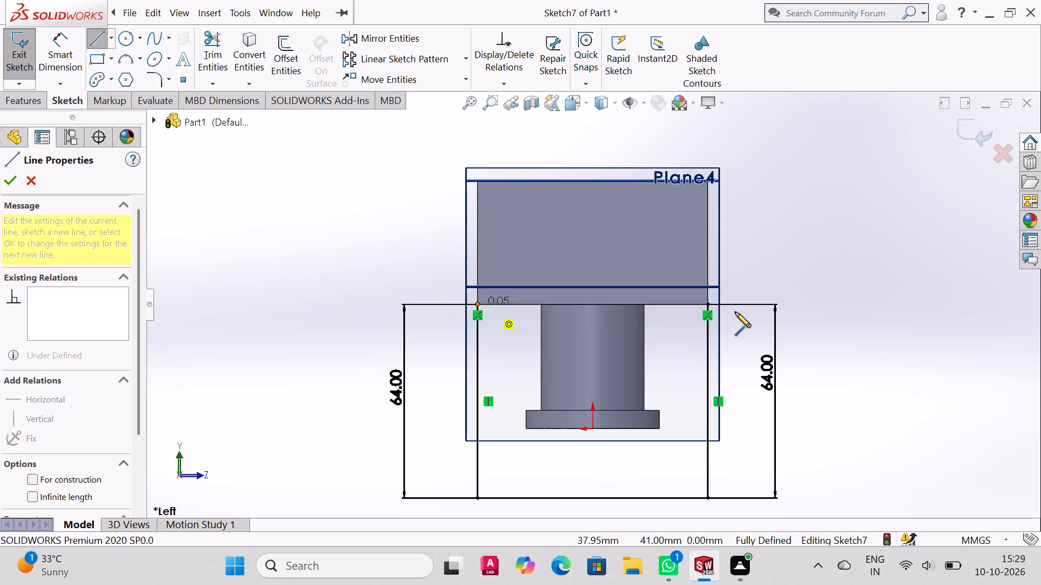
click(709, 304)
right_click(707, 304)
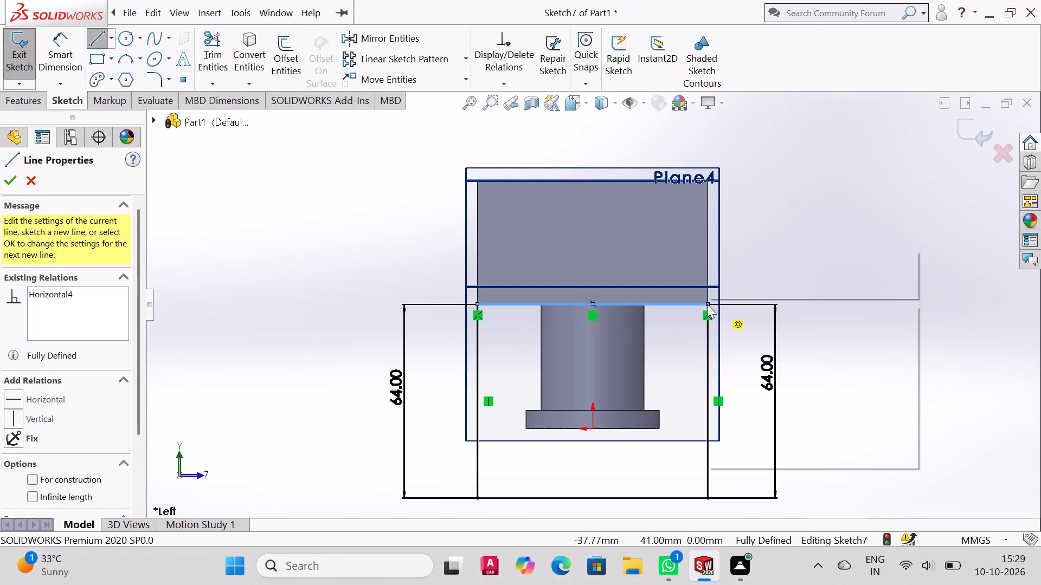
click(747, 309)
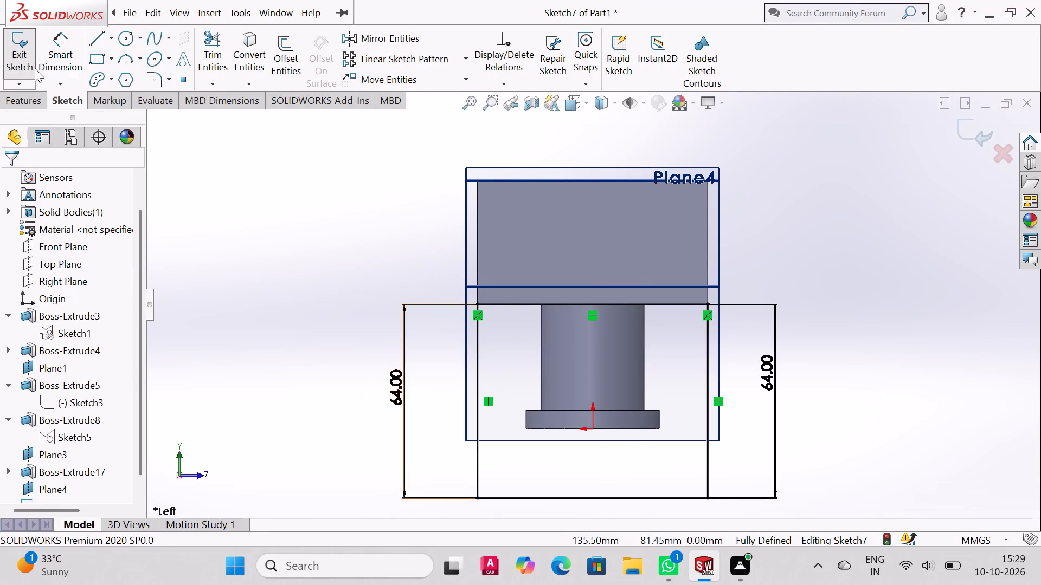
Inspect the rectangle's placement relative to the bracket at an angle and in the top, bottom, isometric, right and left views.
middle_drag(605, 252, 577, 259)
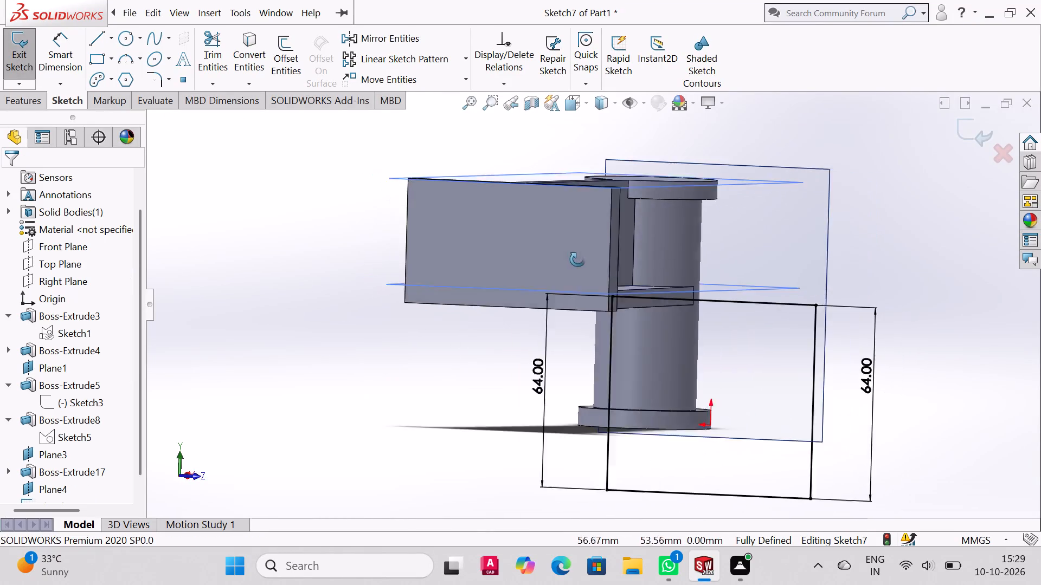
middle_drag(577, 259, 599, 258)
scroll(602, 259, up, 3)
scroll(615, 299, down, 2)
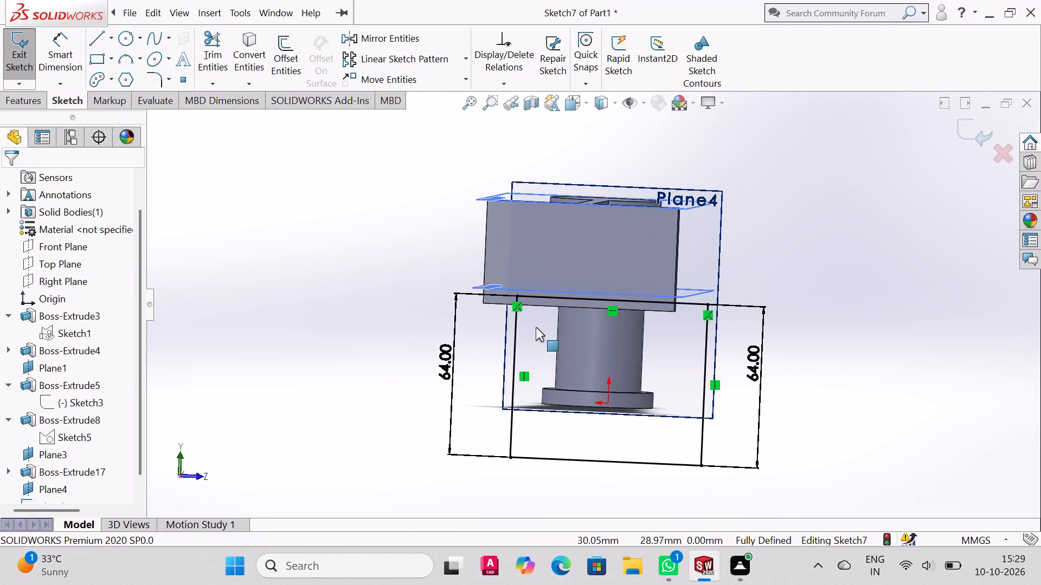
key(ctrl+5)
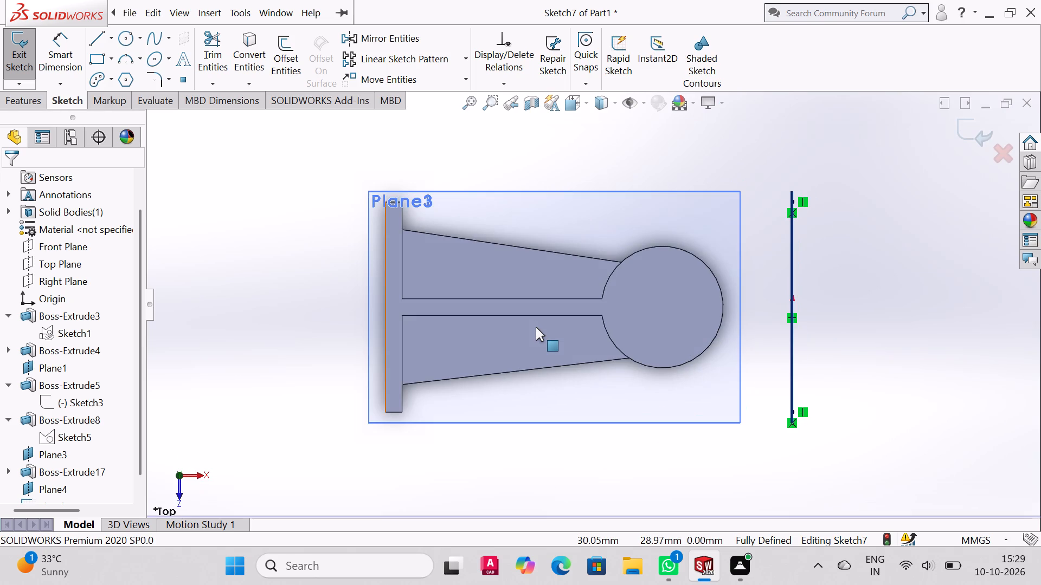
key(ctrl+6)
key(ctrl+7)
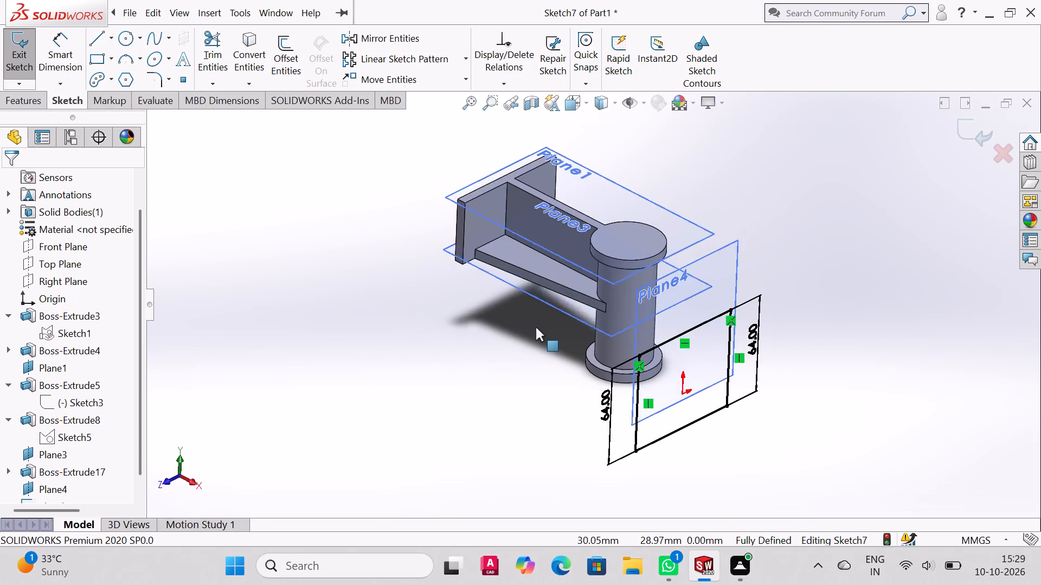
key(ctrl+4)
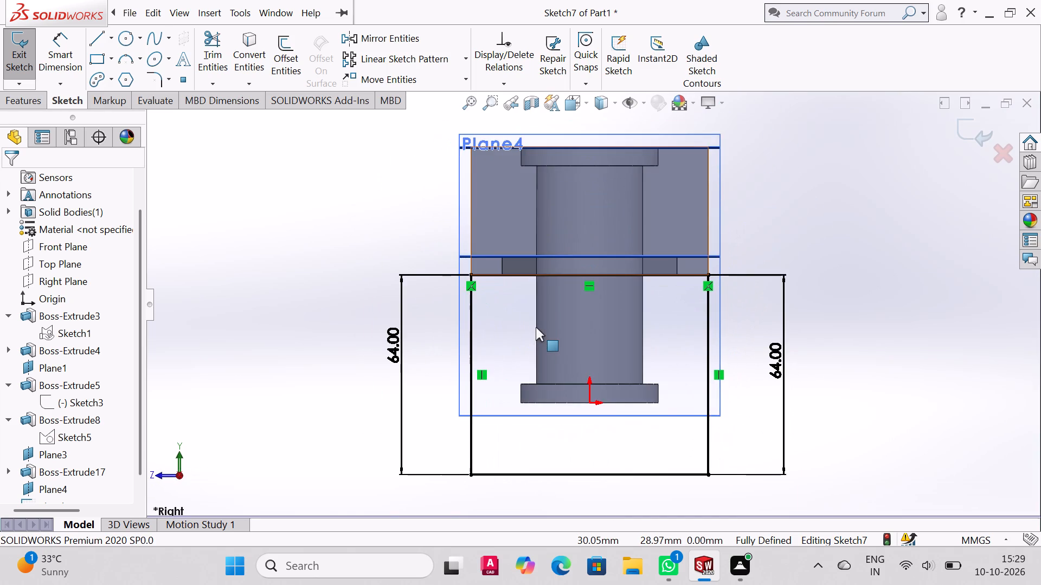
key(ctrl+3)
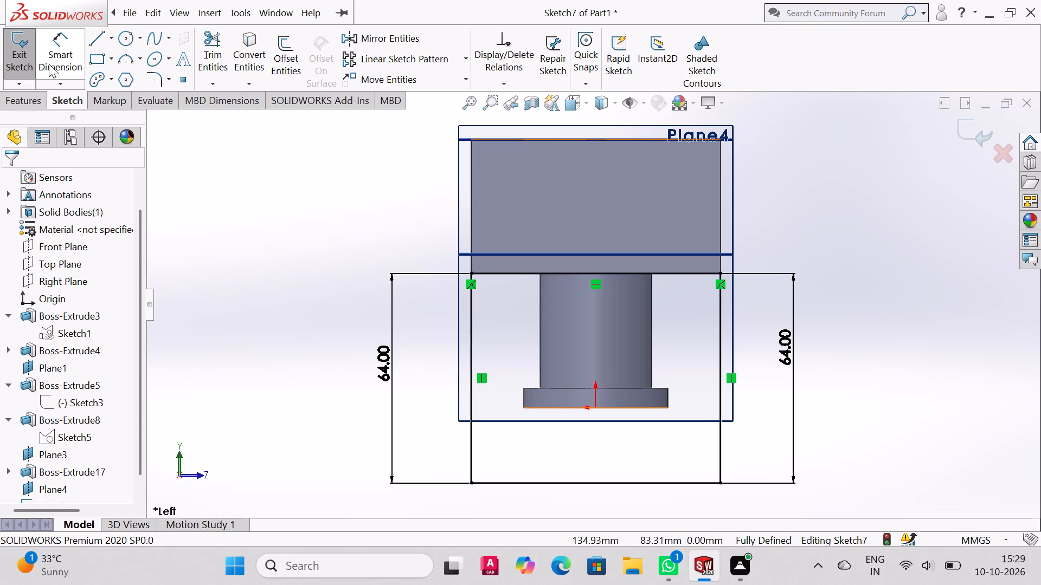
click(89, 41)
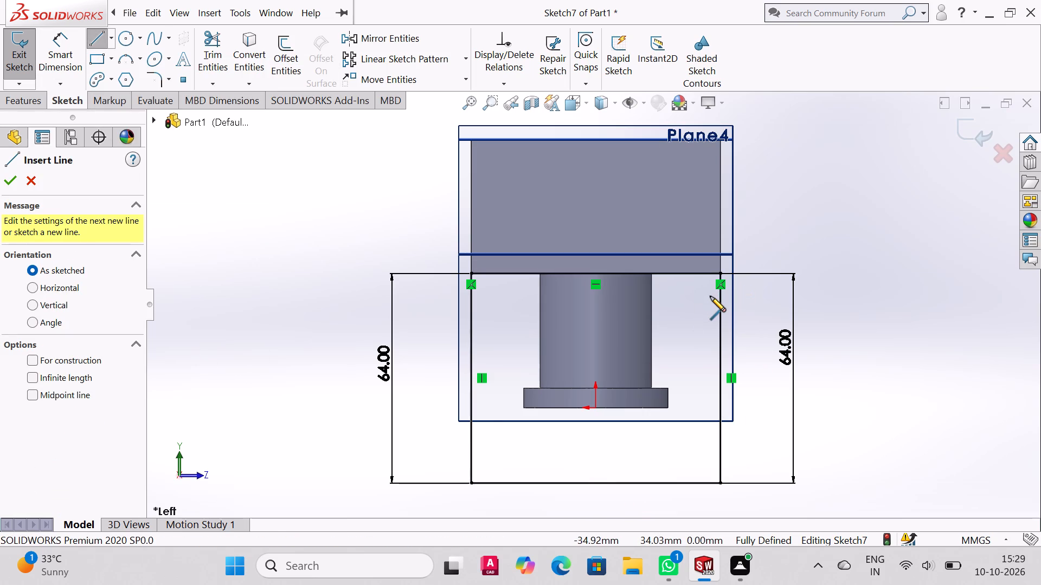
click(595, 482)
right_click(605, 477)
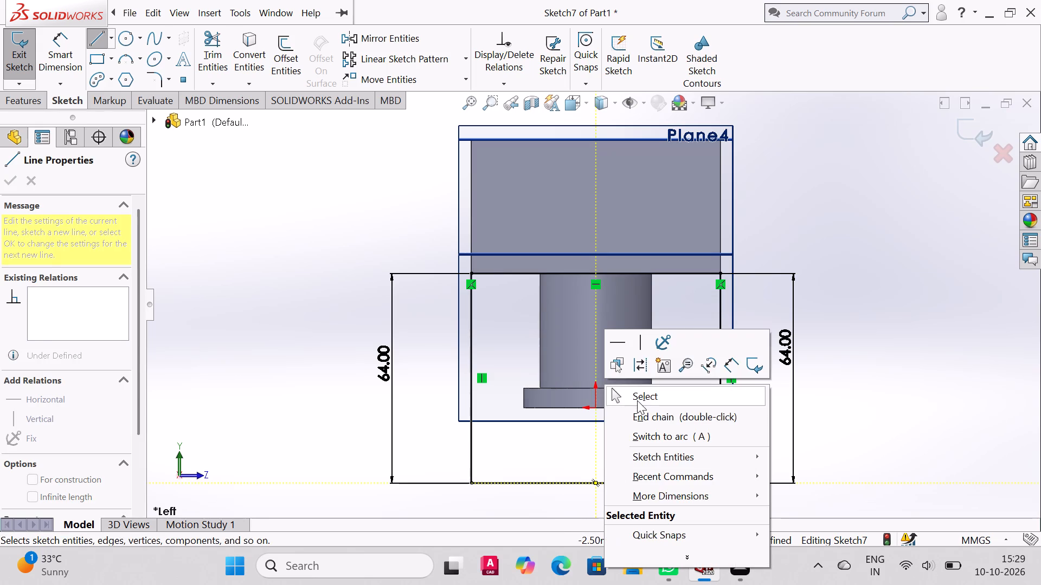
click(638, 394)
Sketch a circle of about 12.7 mm radius centred on the midpoint of the rectangle's bottom line.
click(120, 35)
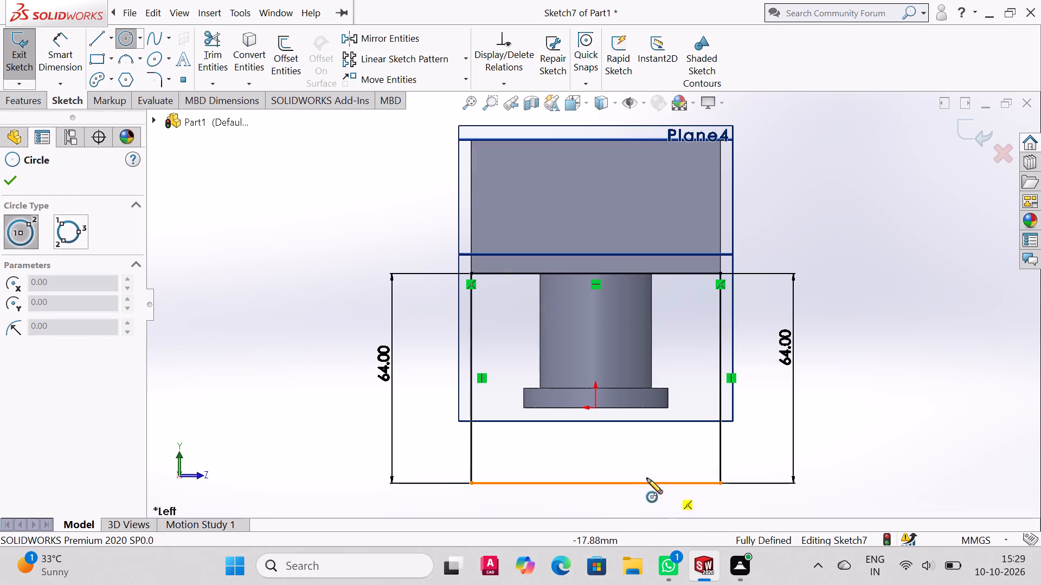
click(595, 484)
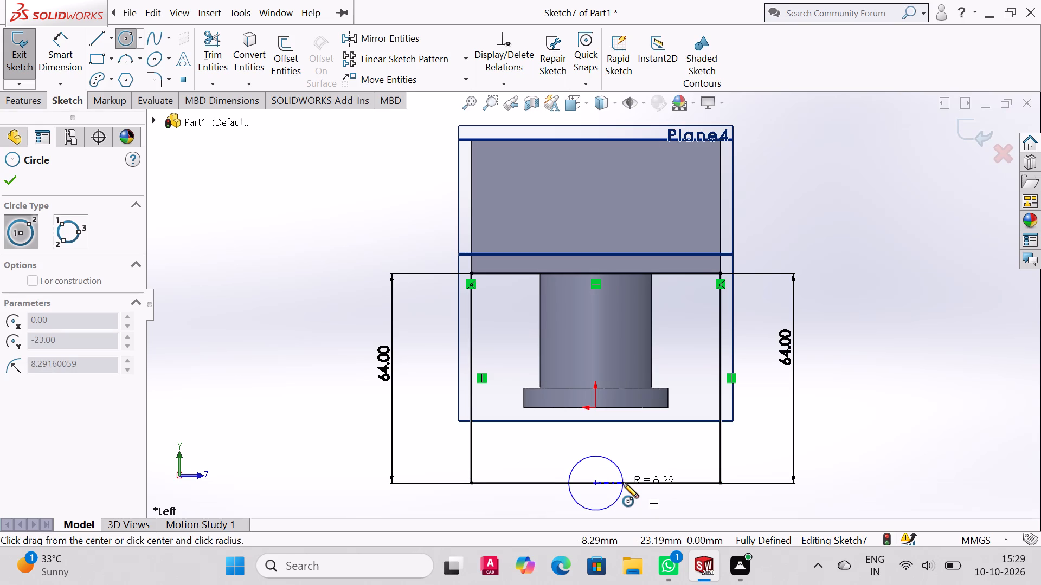
click(637, 477)
right_click(637, 477)
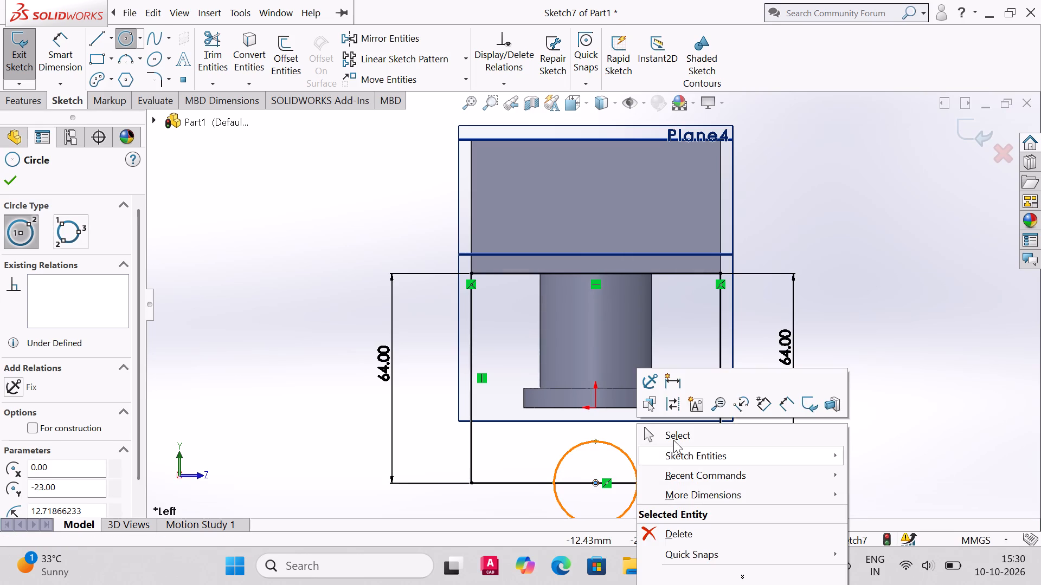
click(673, 440)
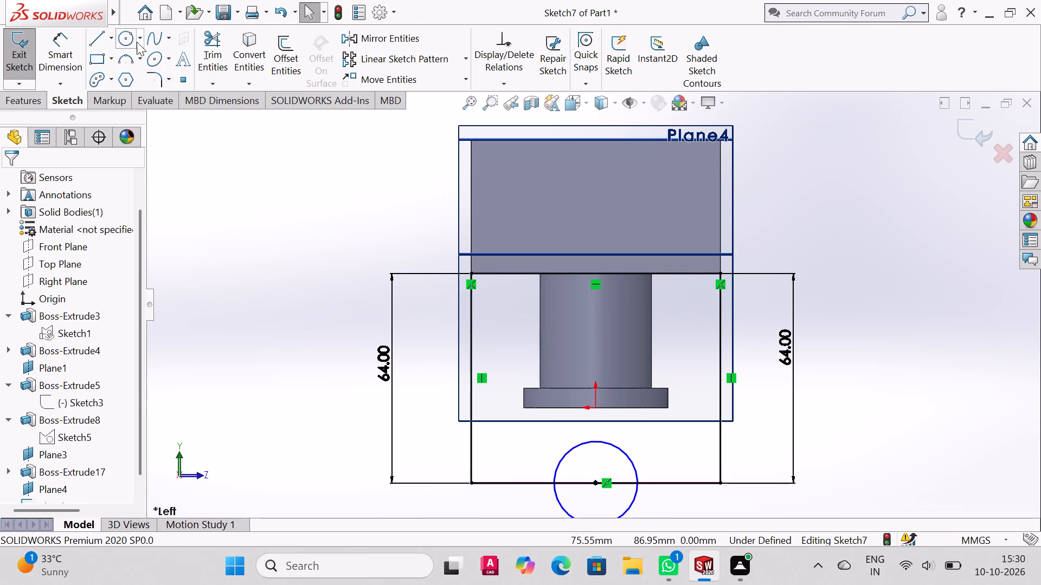
Dimension the circle on the rectangle's bottom line to a diameter of 12 mm.
click(73, 51)
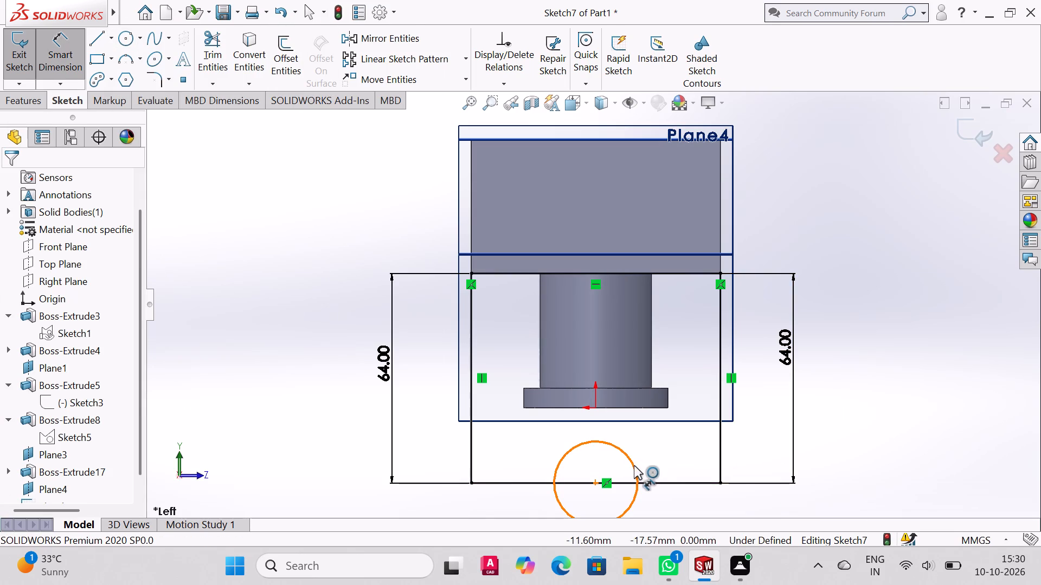
click(634, 465)
click(779, 458)
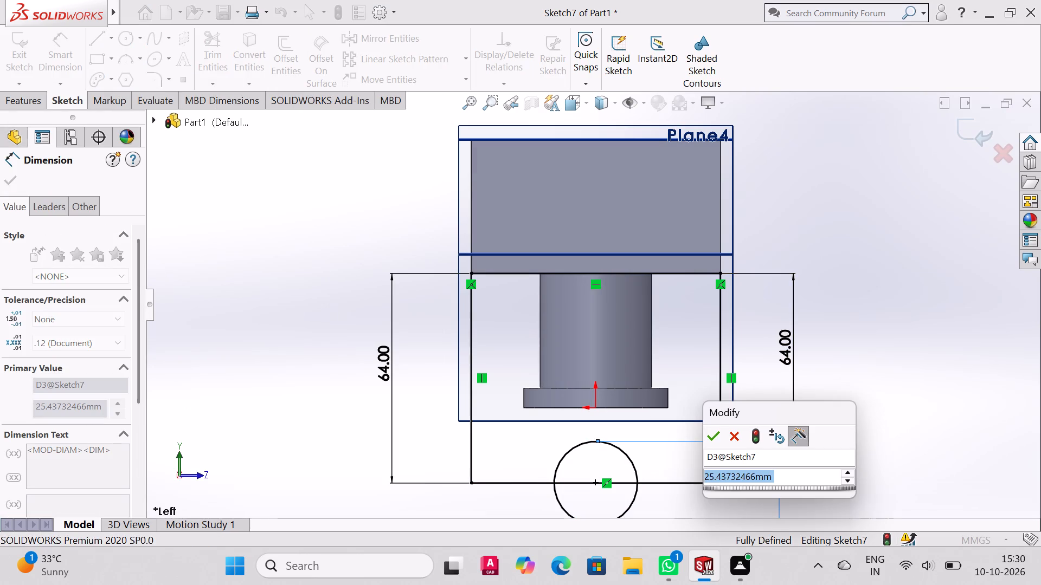
text(12)
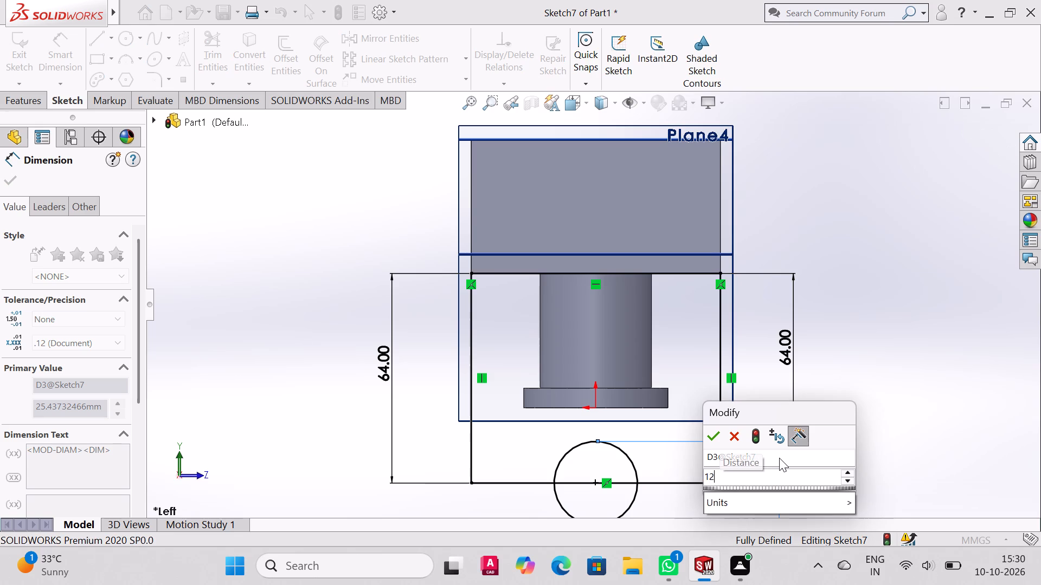
key(Return)
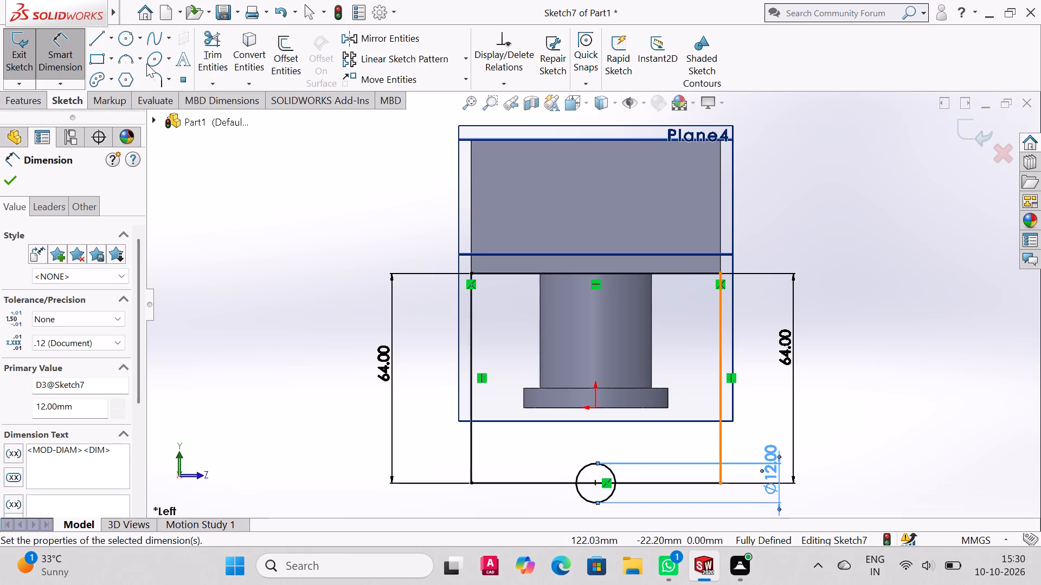
Sketch a larger circle of about 18.1 mm radius concentric with the 12 mm circle.
click(119, 35)
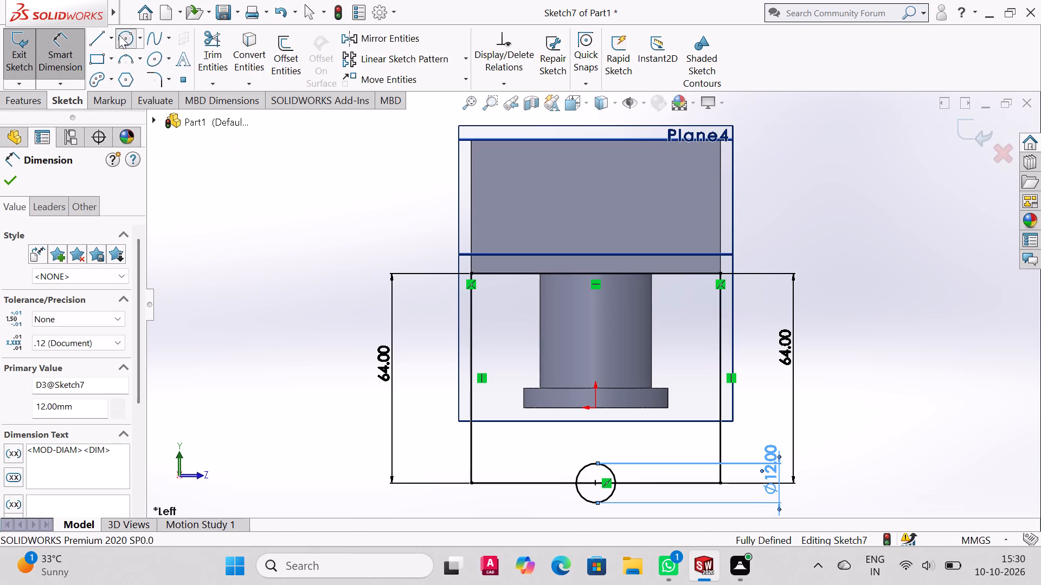
click(595, 482)
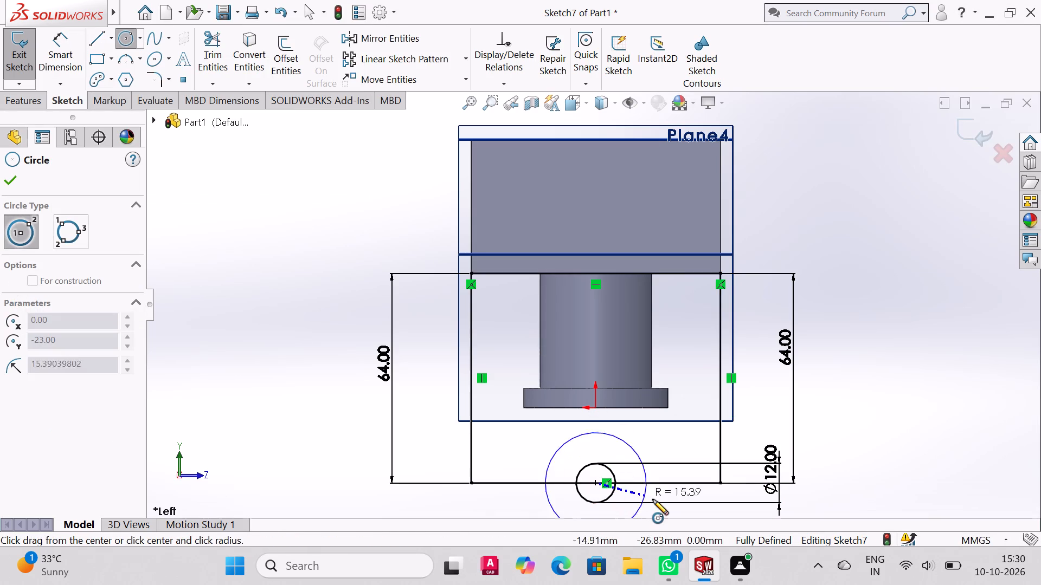
click(655, 489)
right_click(653, 486)
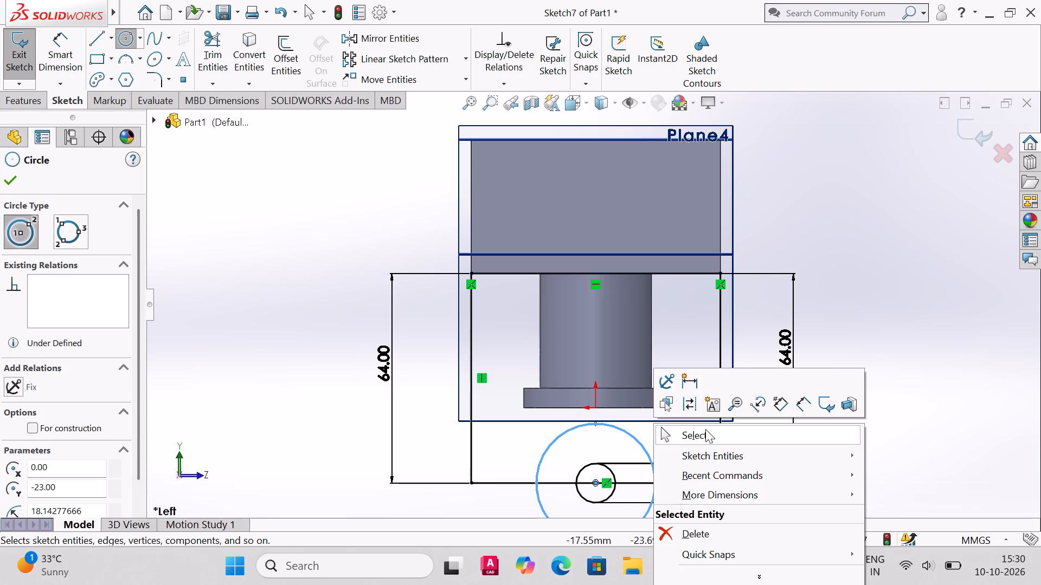
click(705, 430)
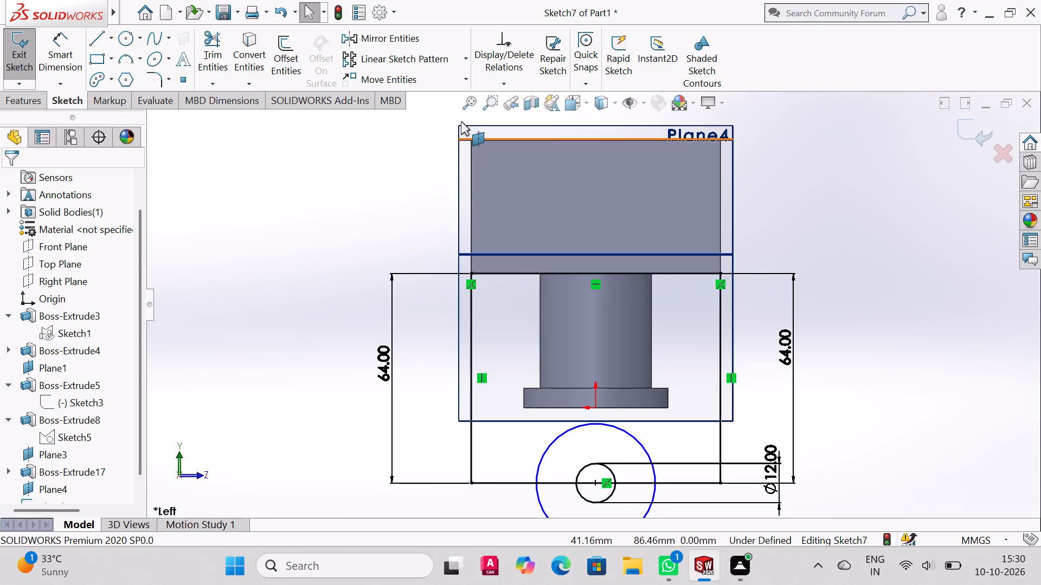
Dimension the outer concentric circle to a diameter of 32 mm.
click(471, 106)
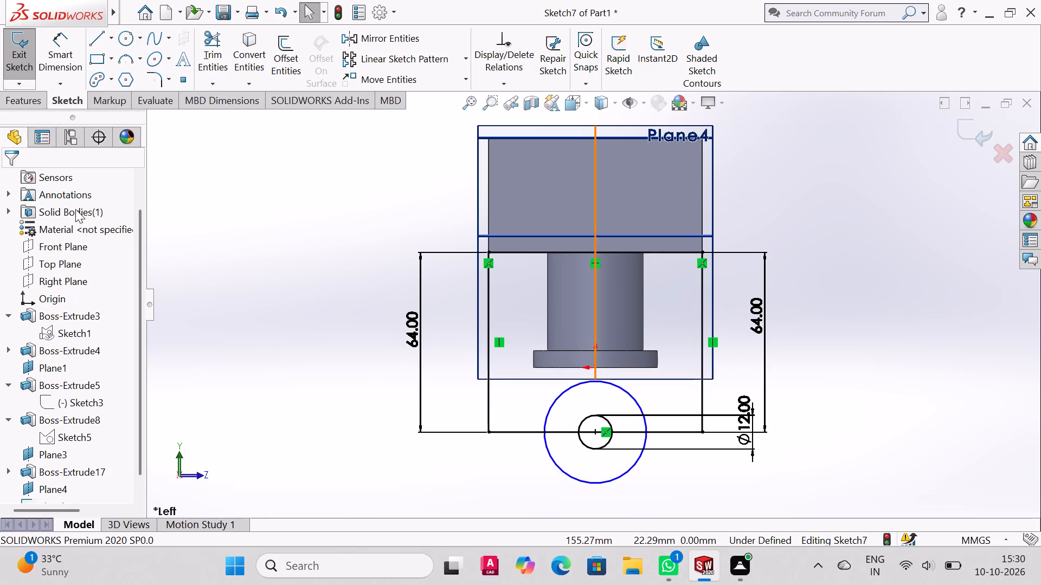
click(69, 44)
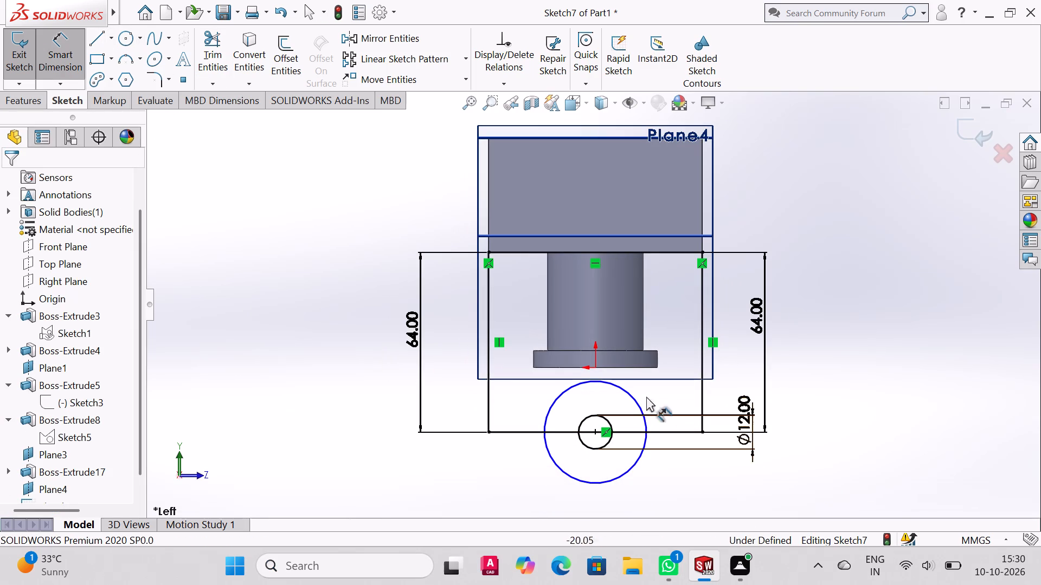
click(637, 402)
click(835, 421)
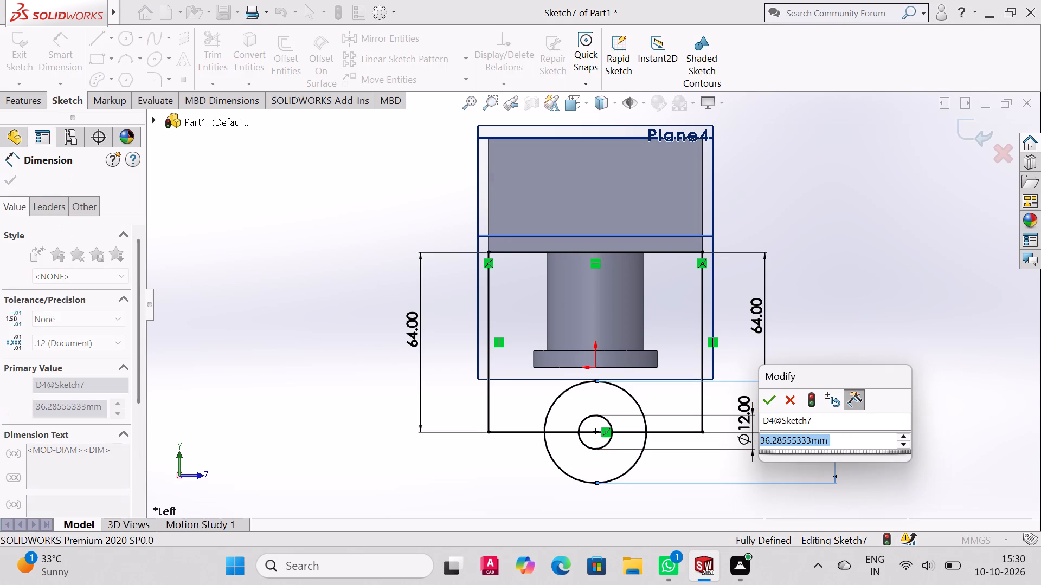
text(21)
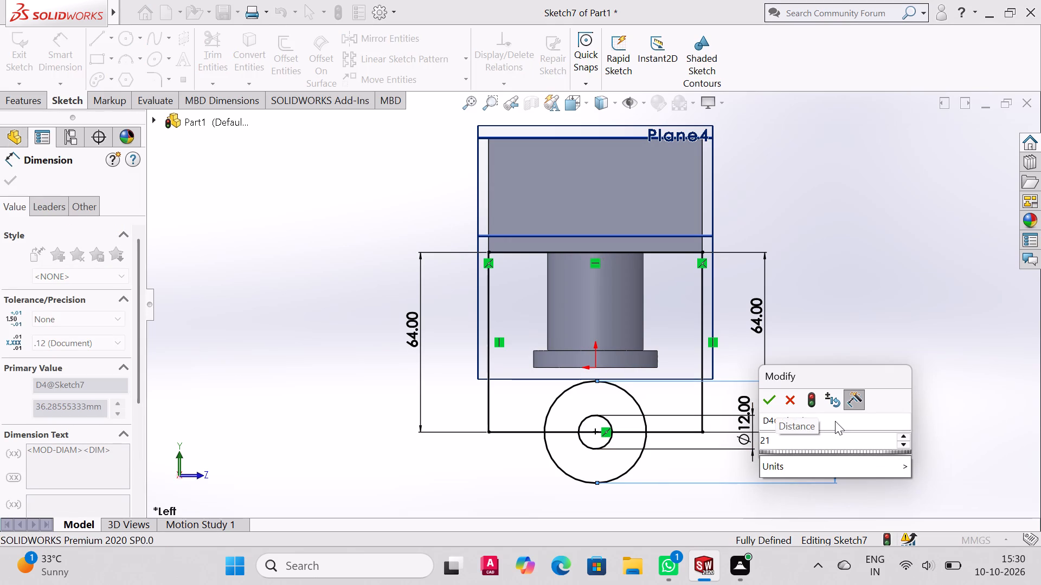
key(BackSpace)
key(BackSpace)
text(32)
key(Return)
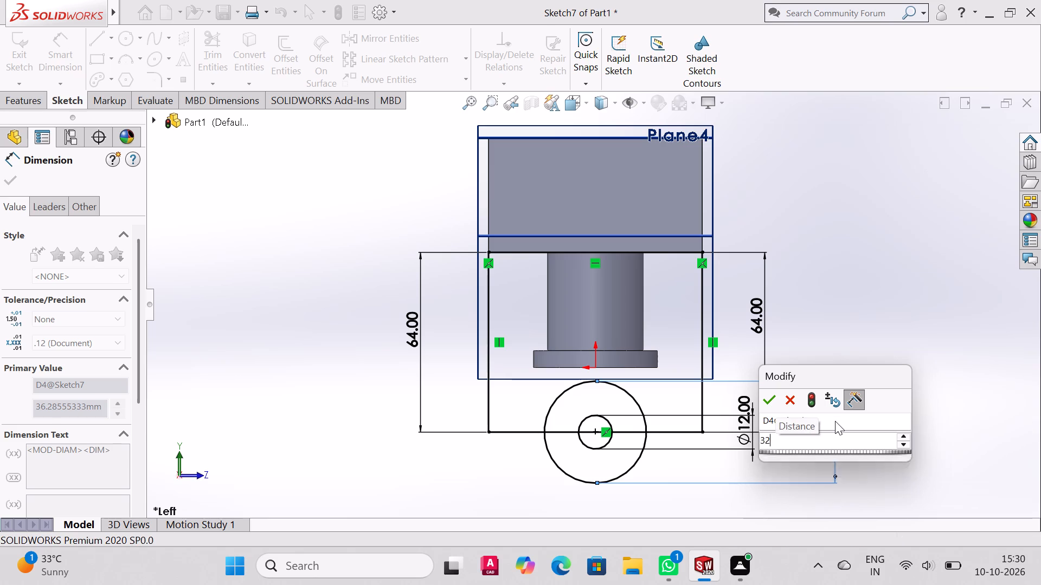
click(13, 179)
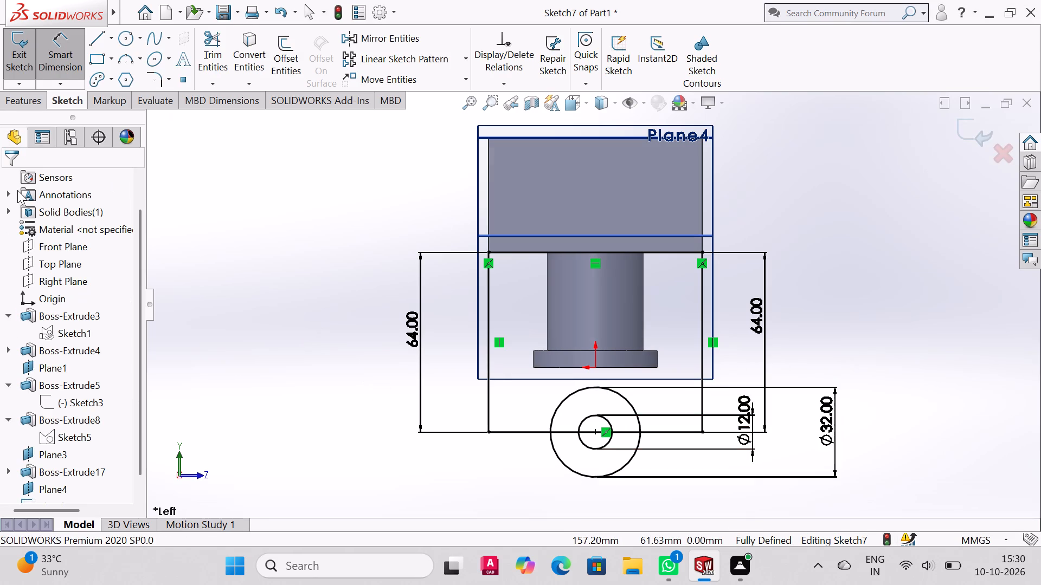
Draw a line from the rectangle's upper-left corner tangent to the near side of the 32 mm circle.
scroll(611, 384, up, 2)
scroll(633, 399, down, 4)
scroll(695, 417, up, 2)
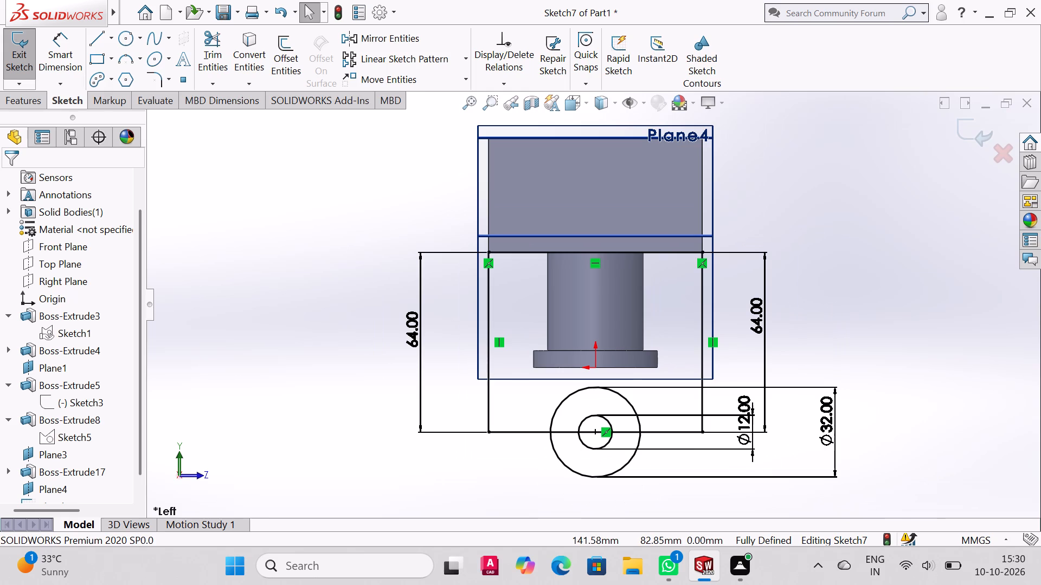
click(102, 38)
click(488, 253)
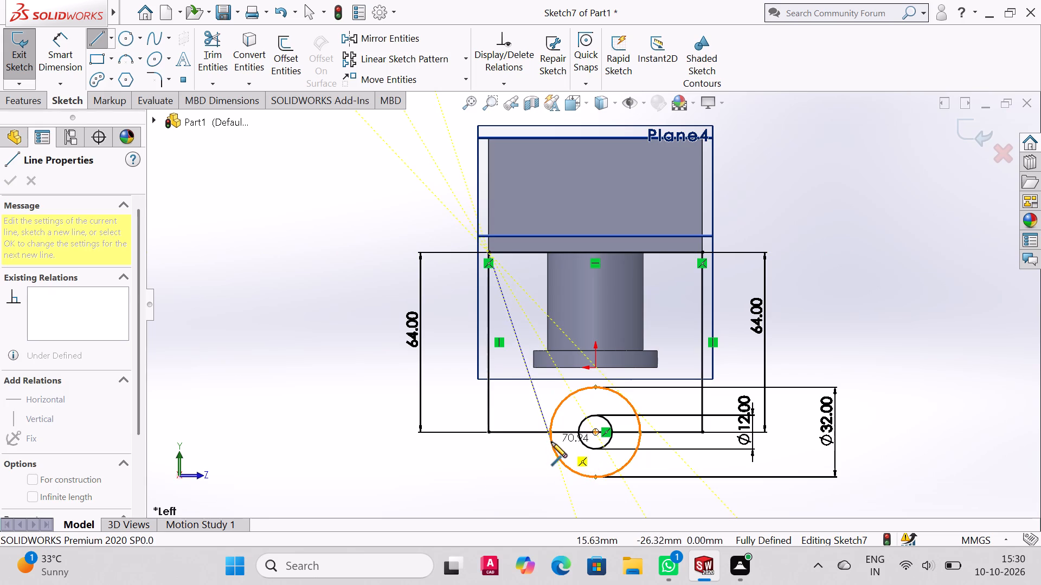
scroll(551, 446, up, 2)
scroll(552, 445, down, 4)
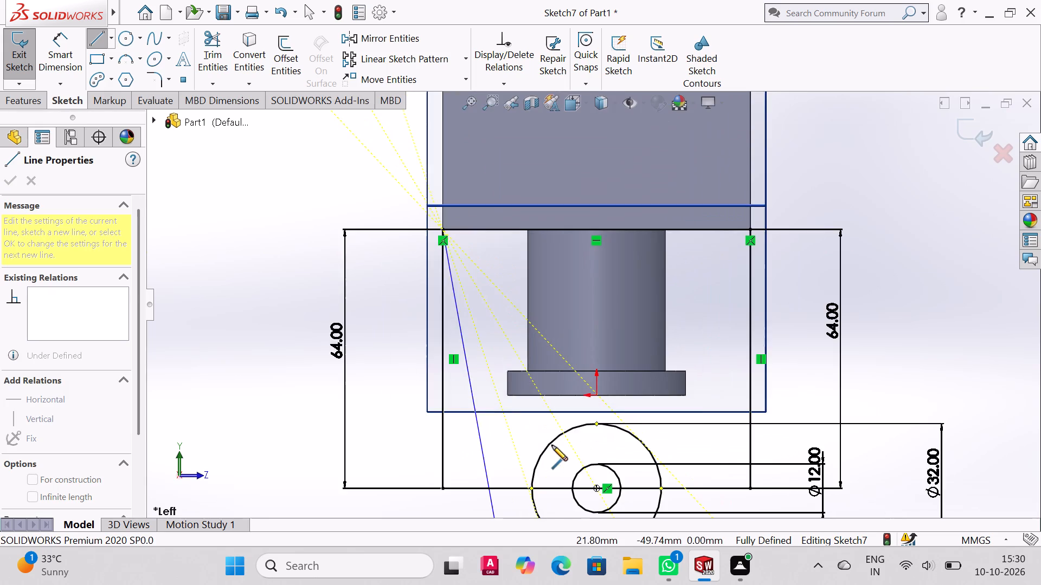
scroll(548, 451, up, 3)
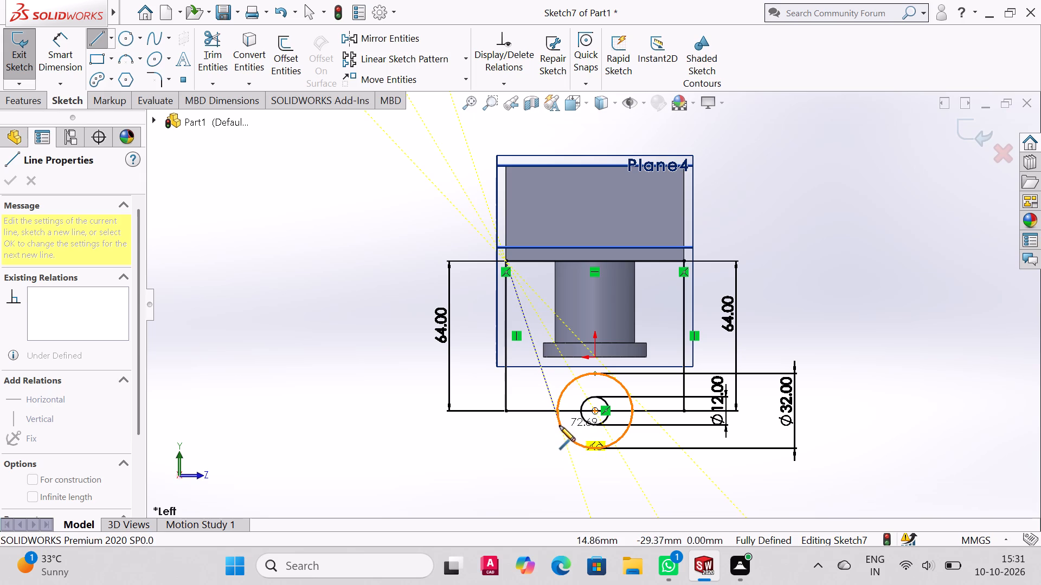
click(559, 425)
right_click(559, 425)
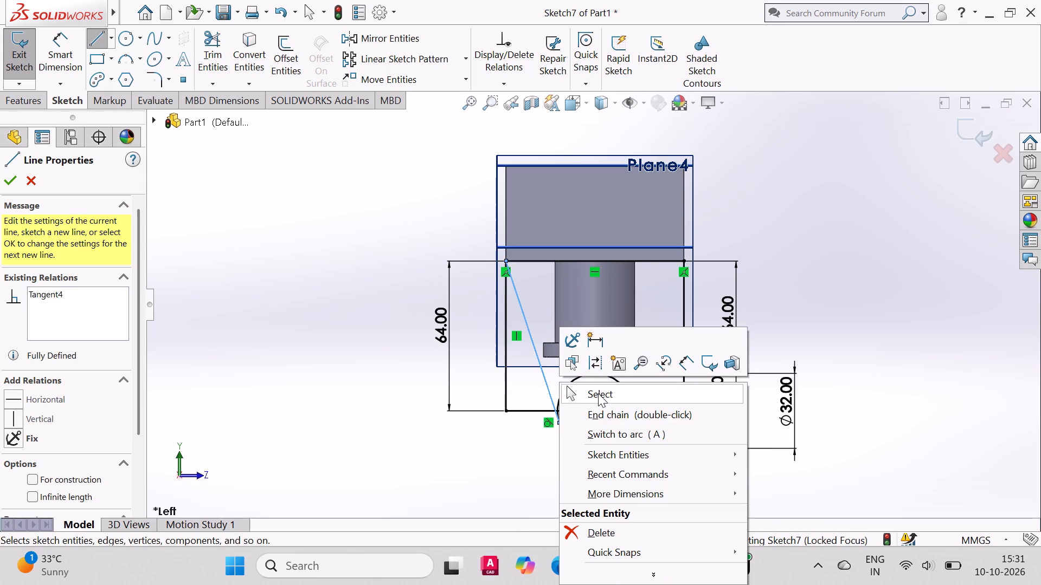
click(598, 393)
Draw a line from the rectangle's upper-right corner tangent to the near side of the 32 mm circle.
click(100, 30)
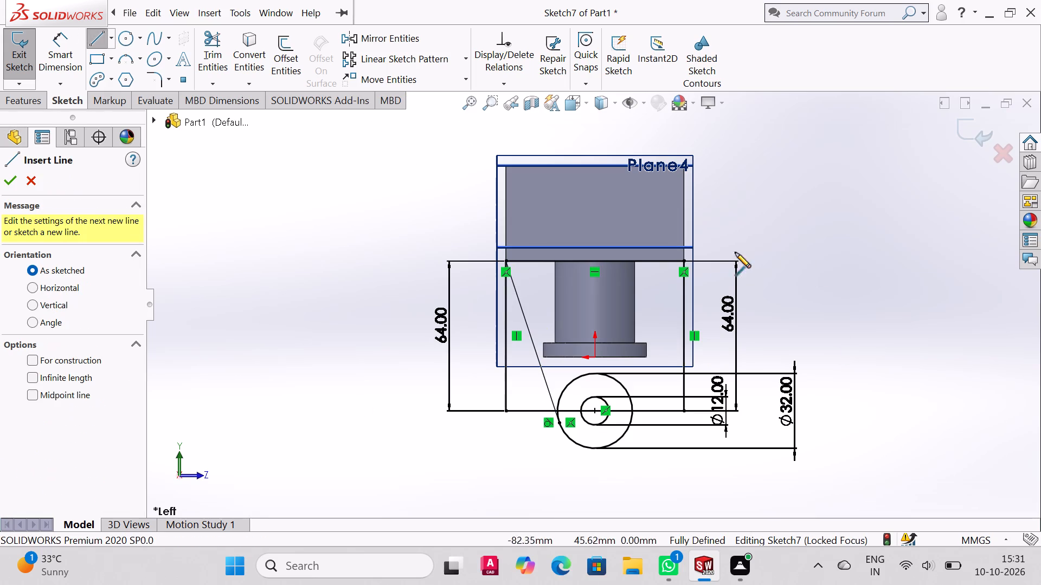
click(684, 261)
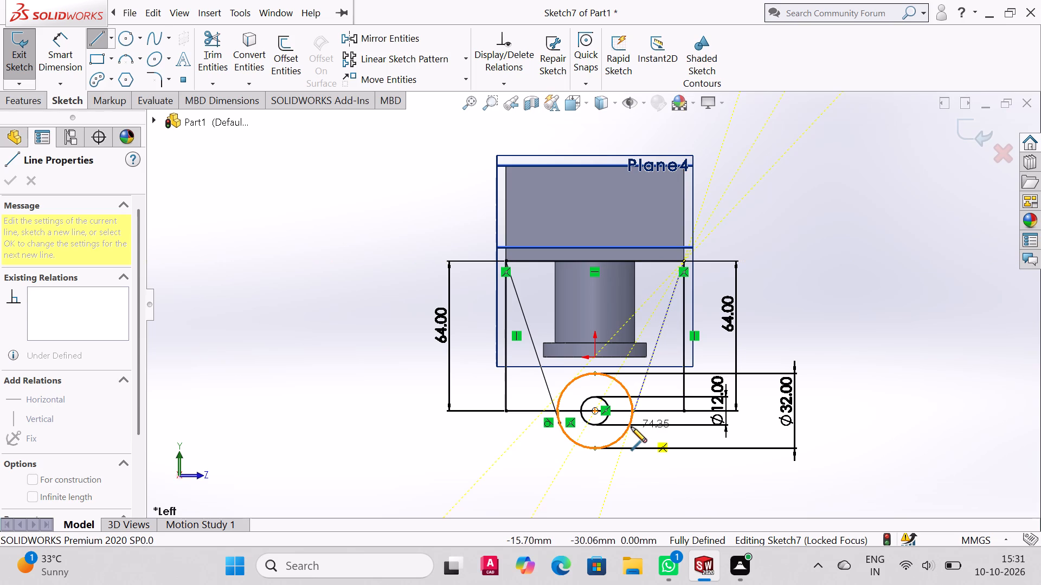
click(630, 424)
right_click(630, 424)
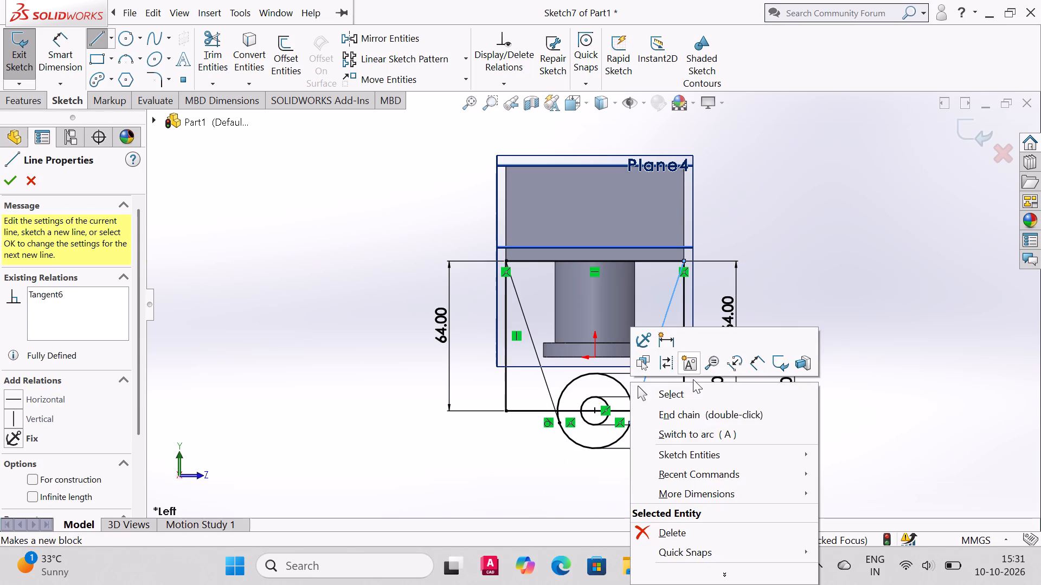
click(695, 385)
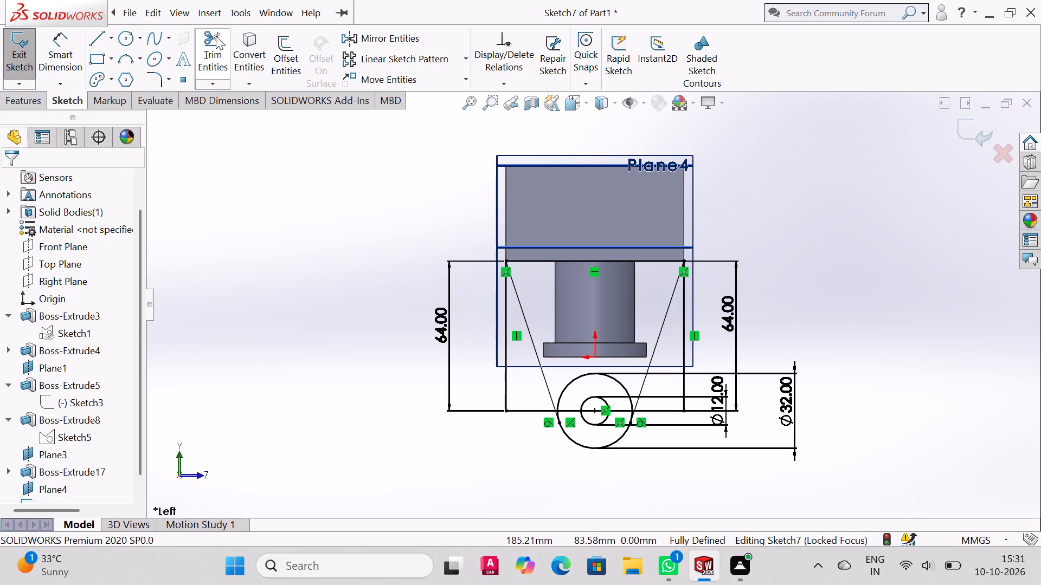
Trim away the two vertical sides of the rectangle with Power trim, leaving the tangent lines.
click(216, 36)
drag(484, 383, 508, 388)
drag(674, 391, 690, 392)
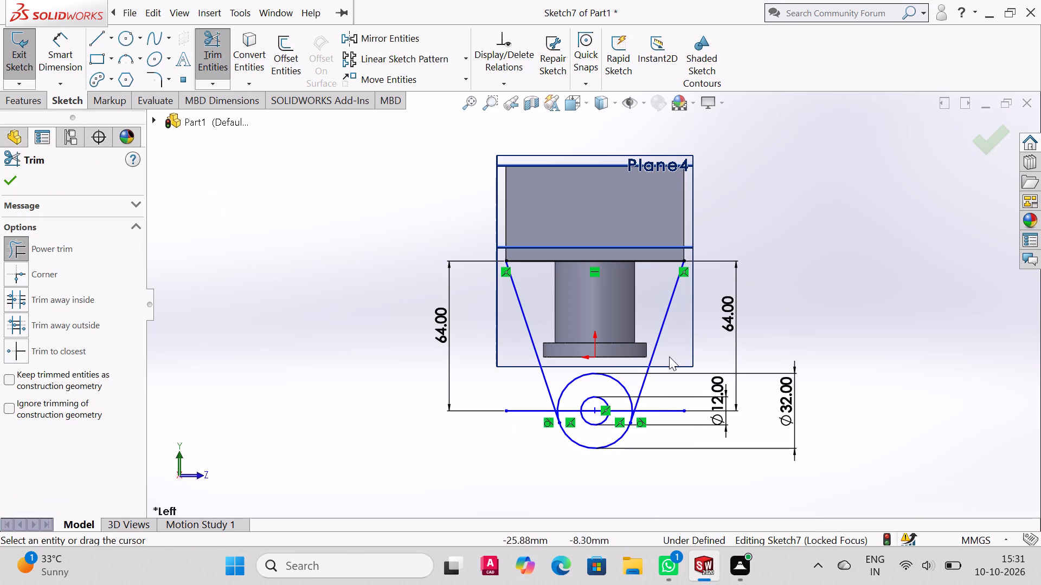
scroll(555, 263, up, 2)
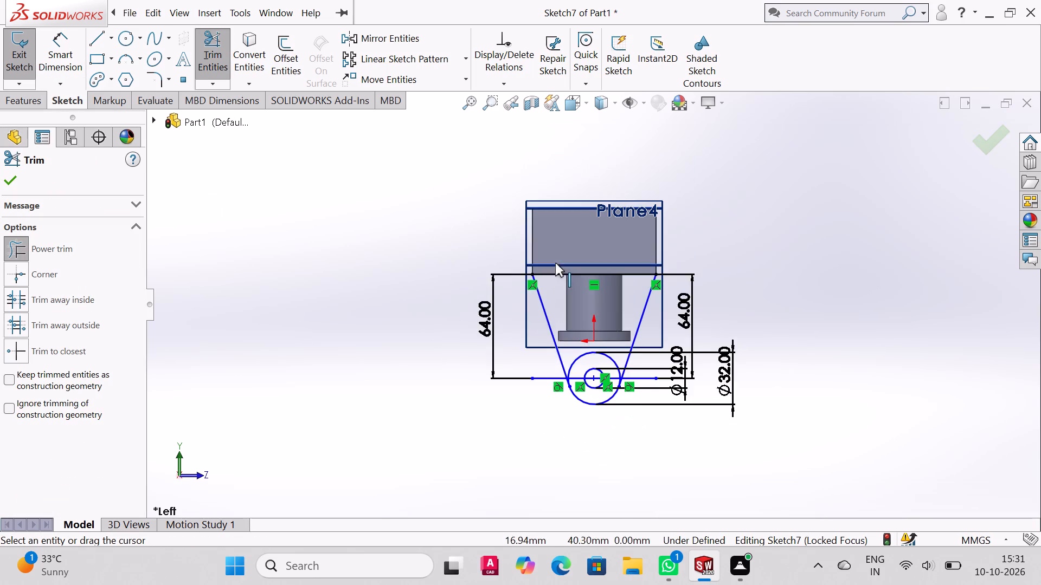
middle_drag(801, 320, 725, 424)
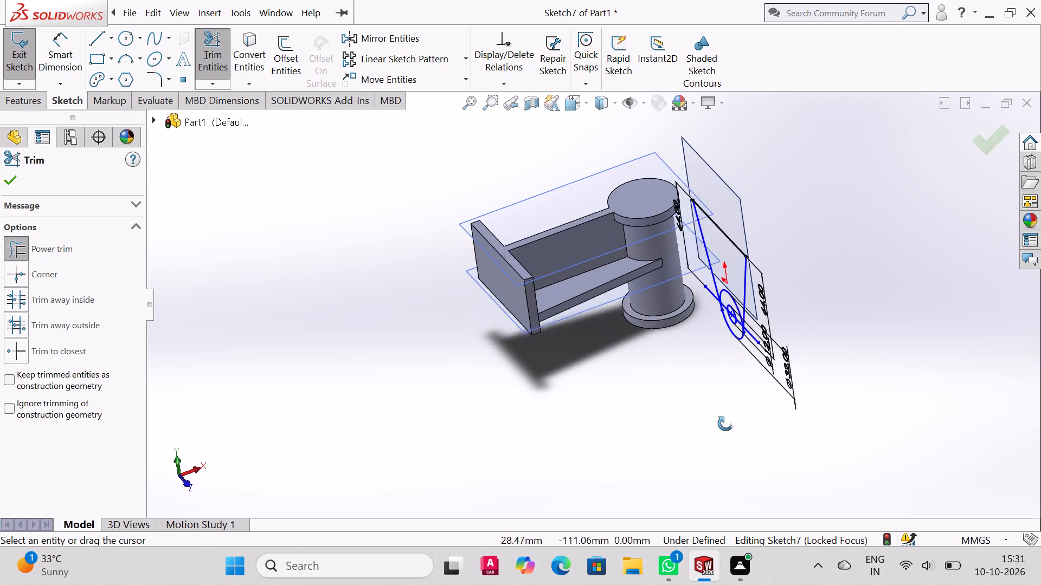
middle_drag(725, 424, 732, 426)
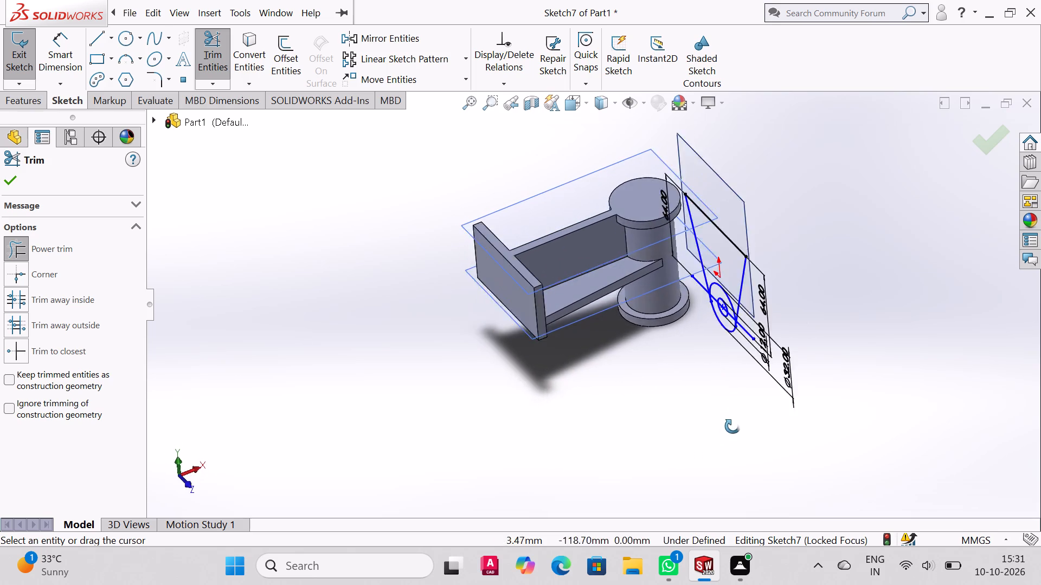
middle_drag(732, 426, 706, 359)
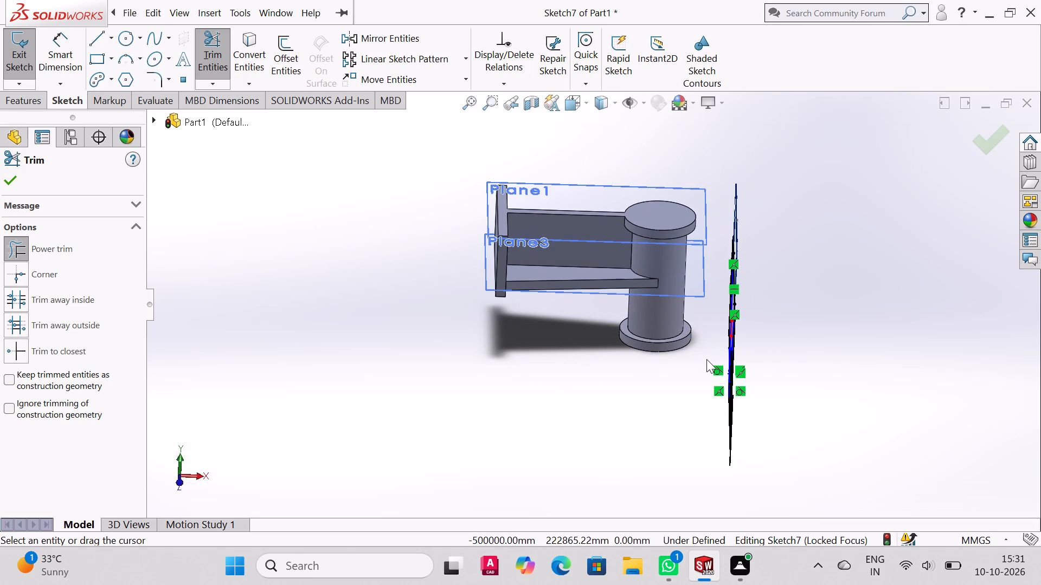
click(15, 185)
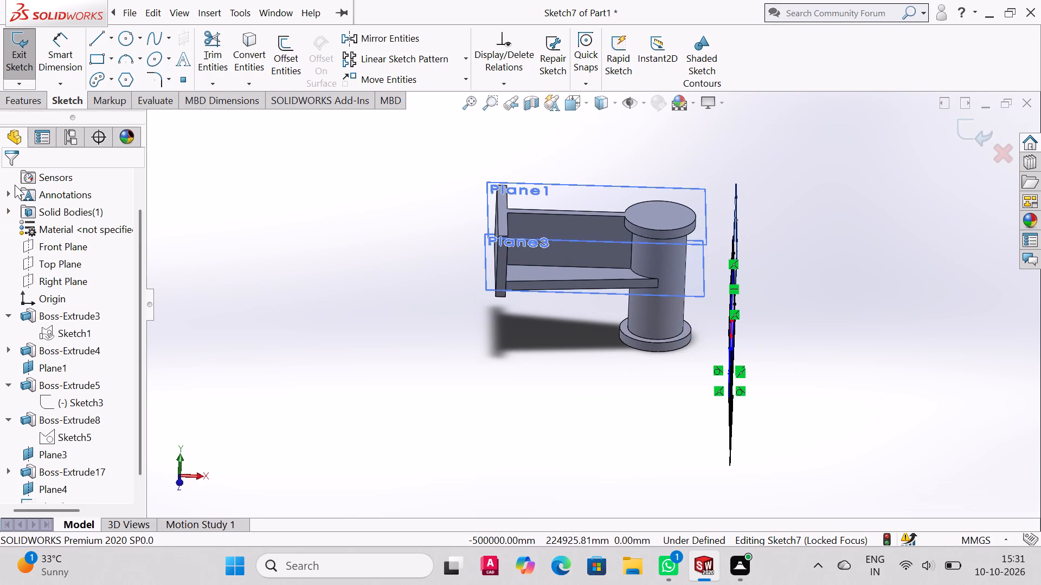
Exit the sketch on Plane4.
scroll(43, 385, down, 4)
click(28, 471)
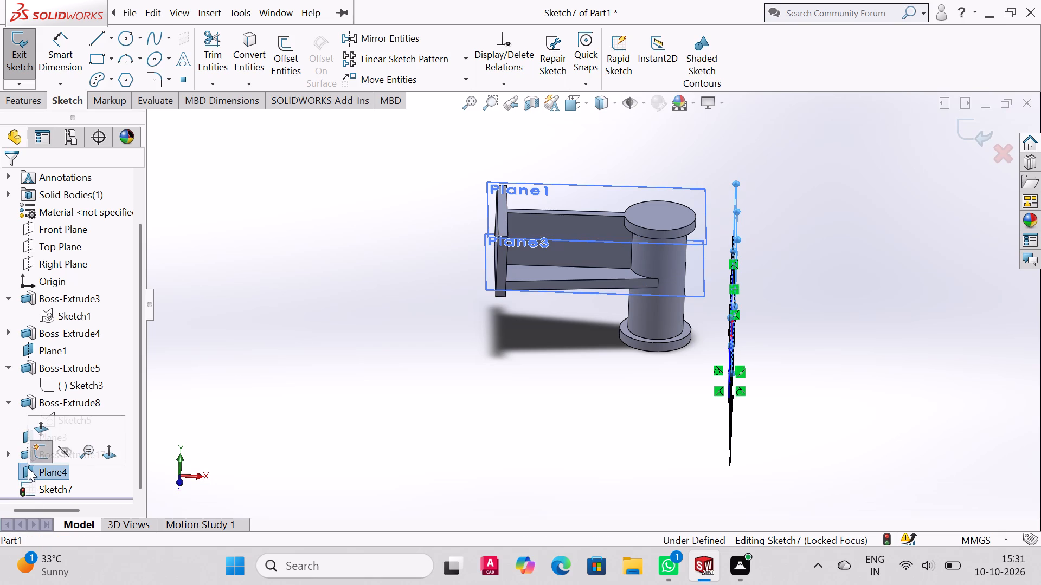
click(37, 447)
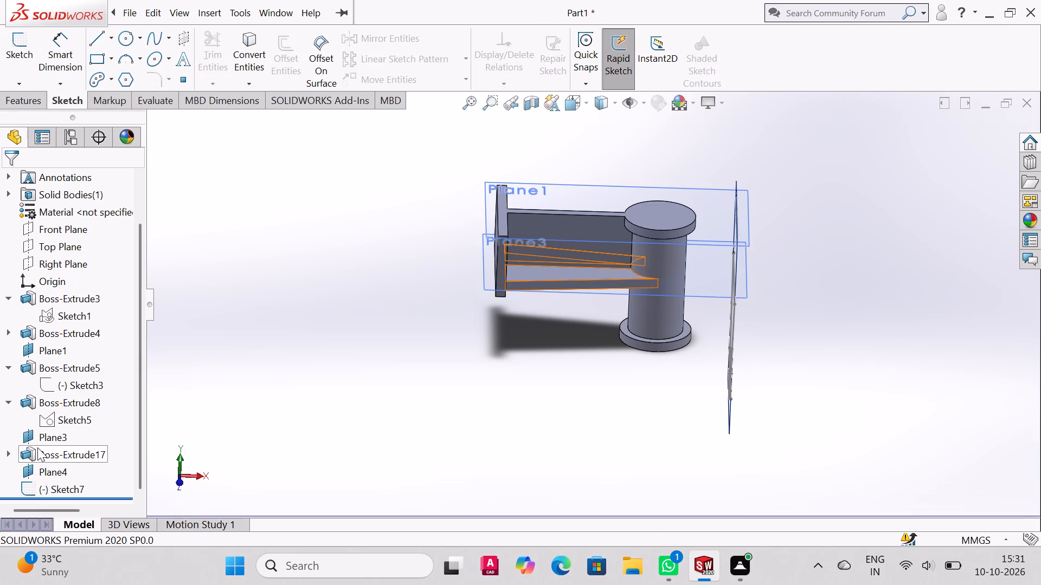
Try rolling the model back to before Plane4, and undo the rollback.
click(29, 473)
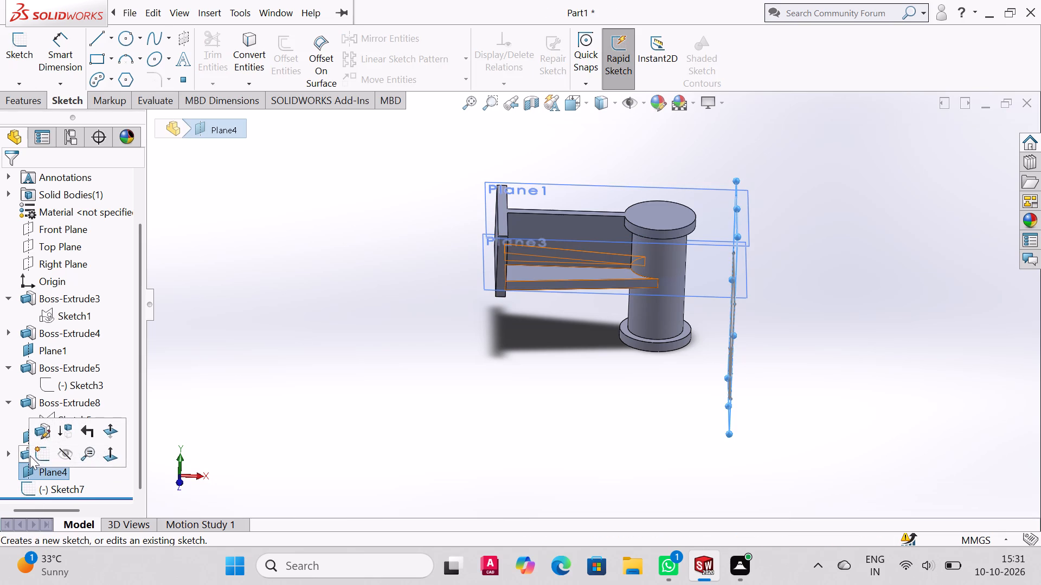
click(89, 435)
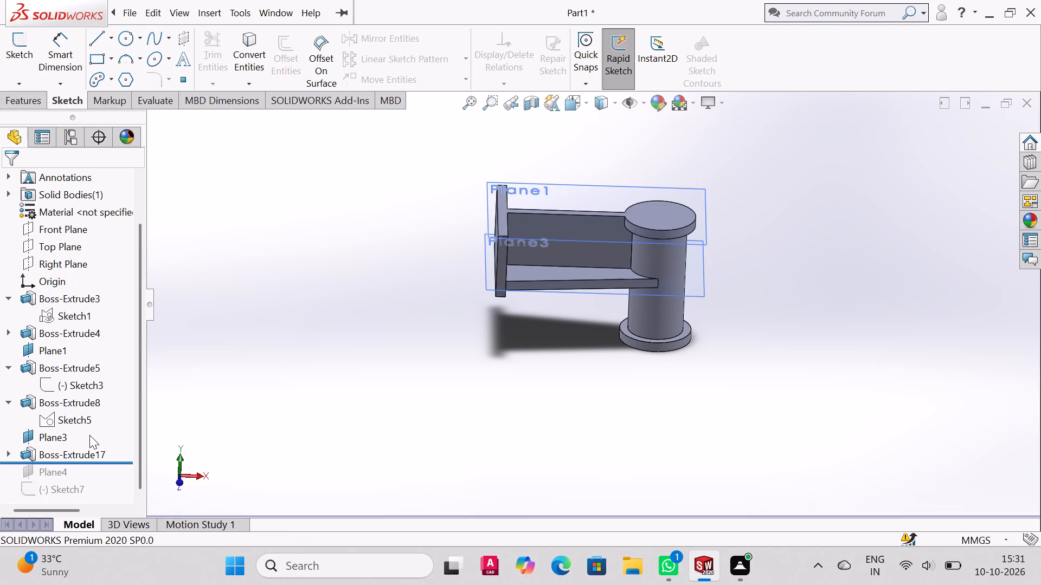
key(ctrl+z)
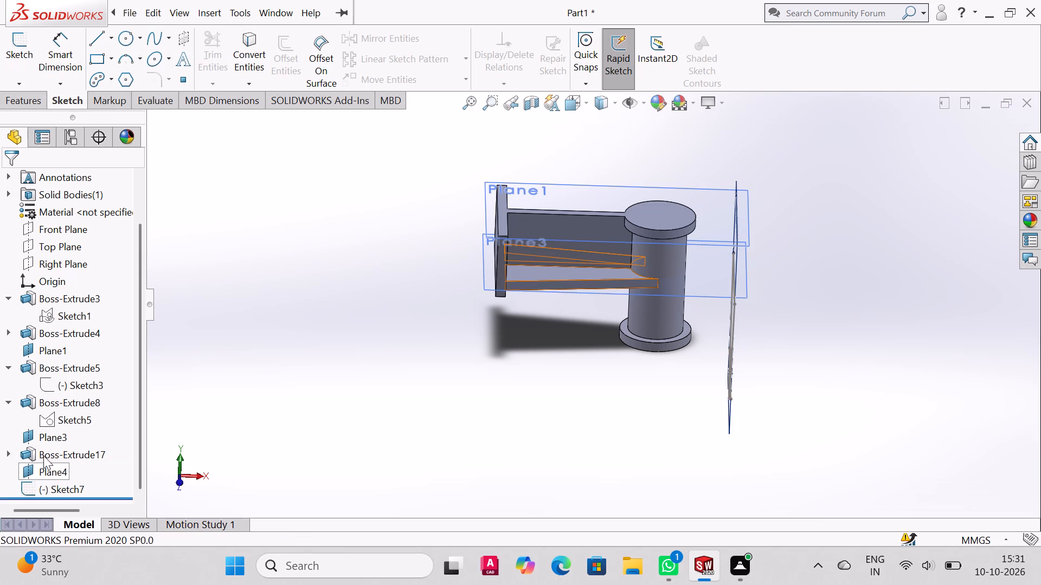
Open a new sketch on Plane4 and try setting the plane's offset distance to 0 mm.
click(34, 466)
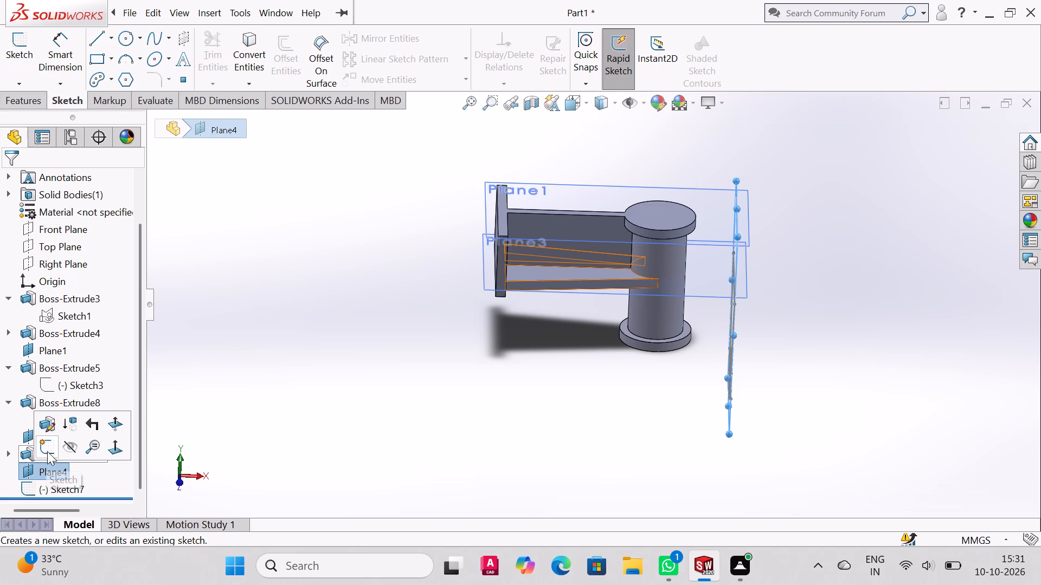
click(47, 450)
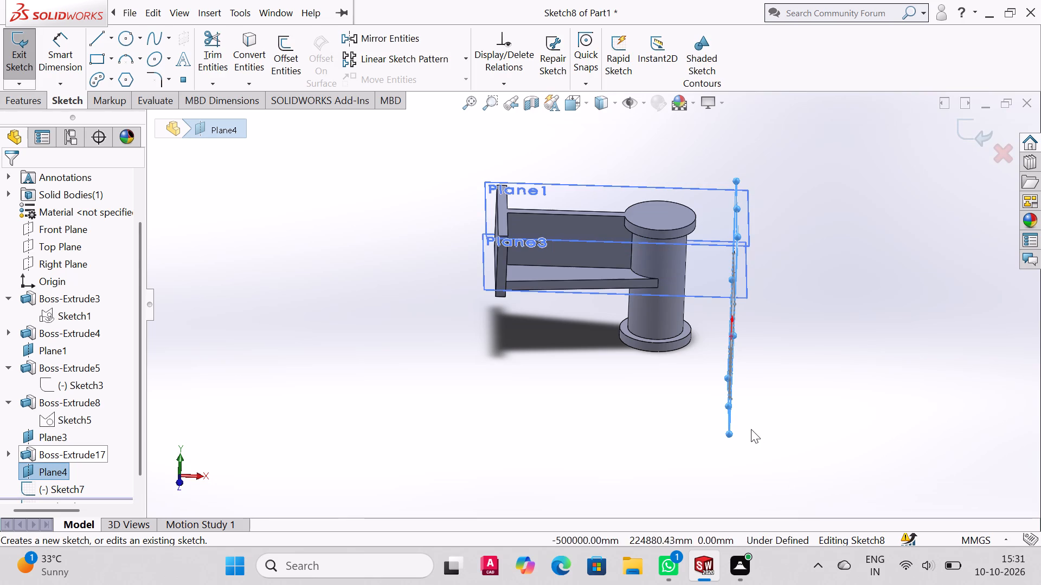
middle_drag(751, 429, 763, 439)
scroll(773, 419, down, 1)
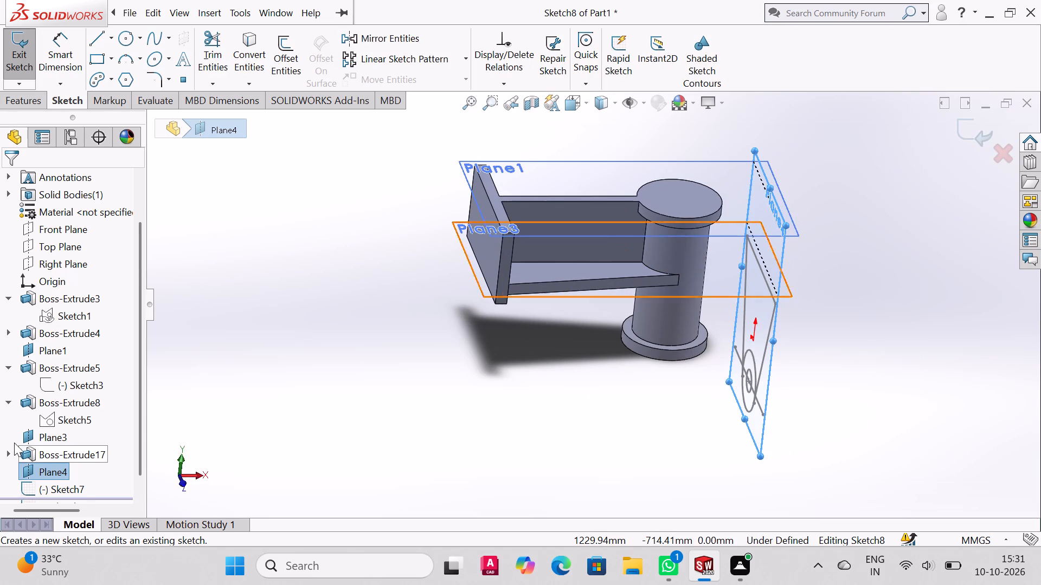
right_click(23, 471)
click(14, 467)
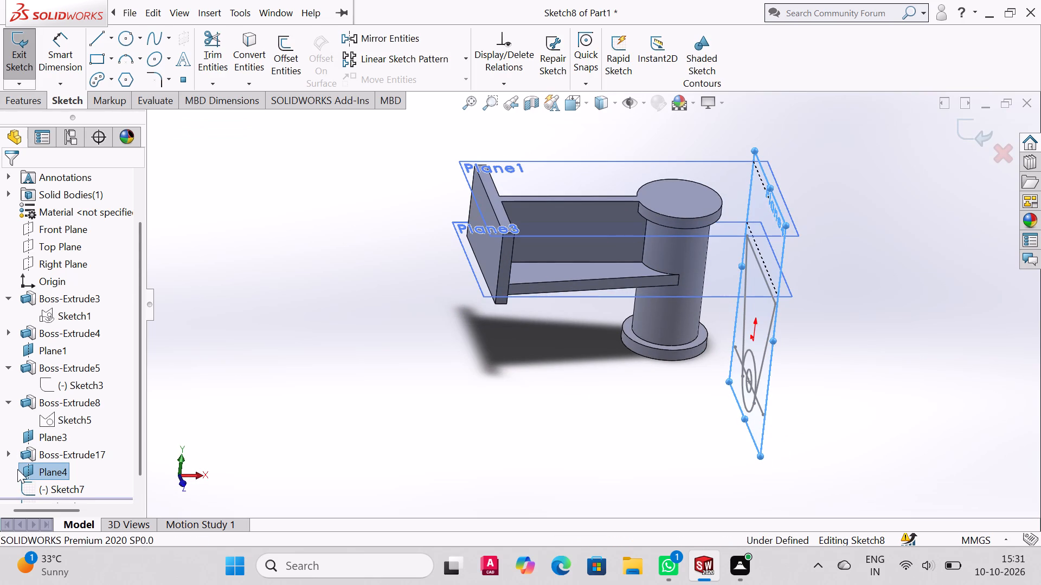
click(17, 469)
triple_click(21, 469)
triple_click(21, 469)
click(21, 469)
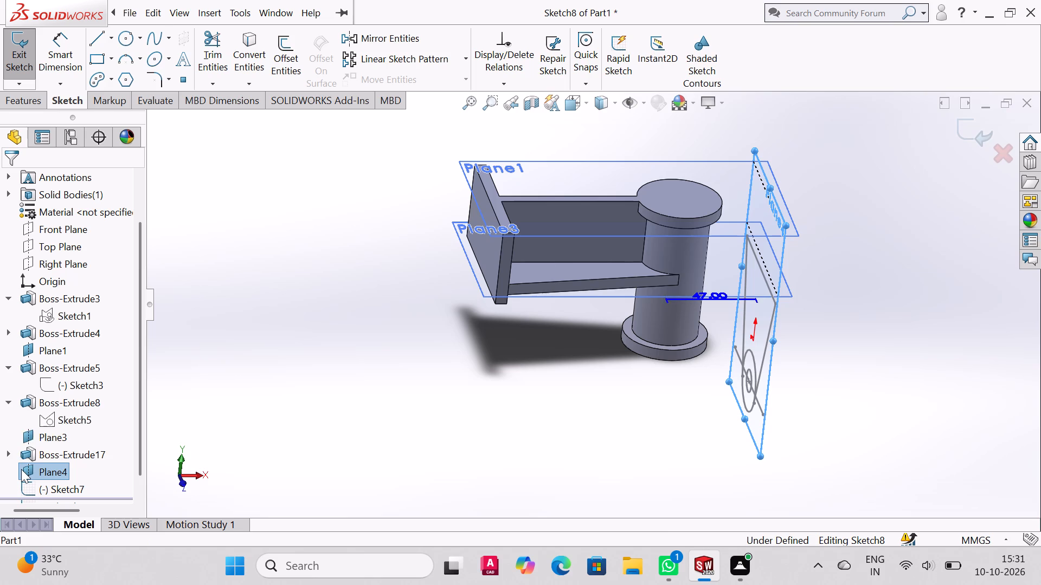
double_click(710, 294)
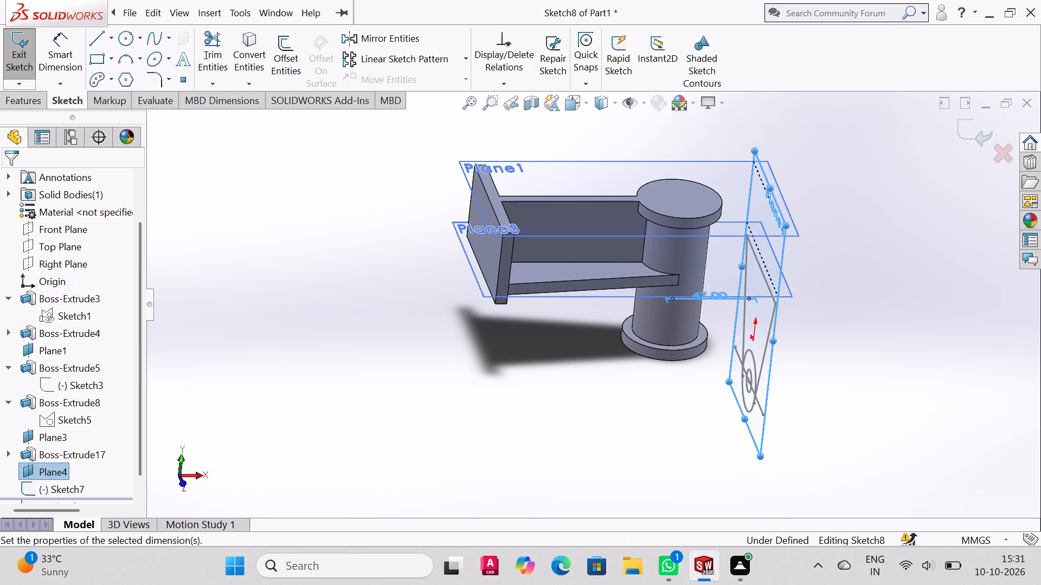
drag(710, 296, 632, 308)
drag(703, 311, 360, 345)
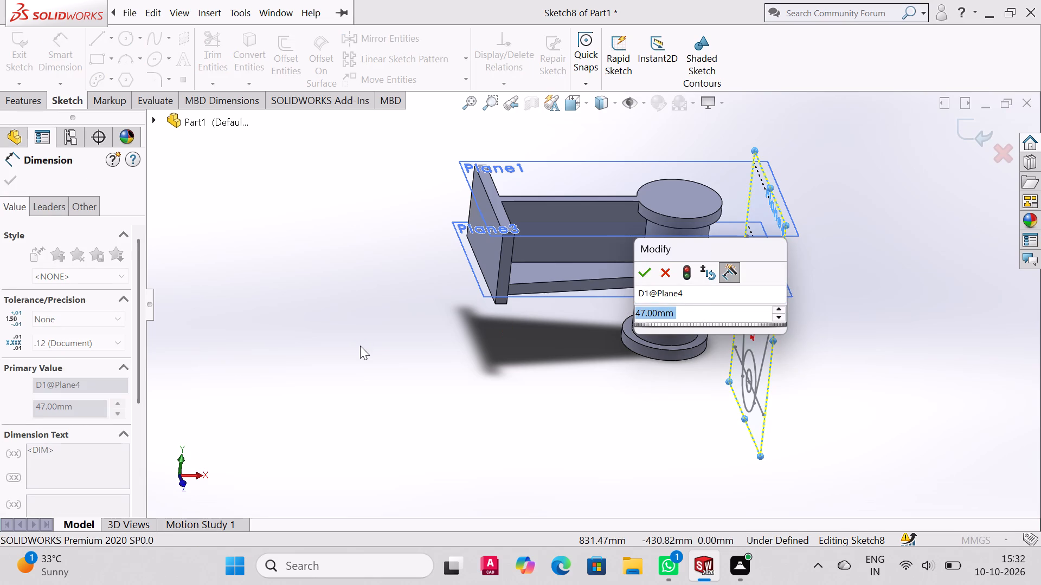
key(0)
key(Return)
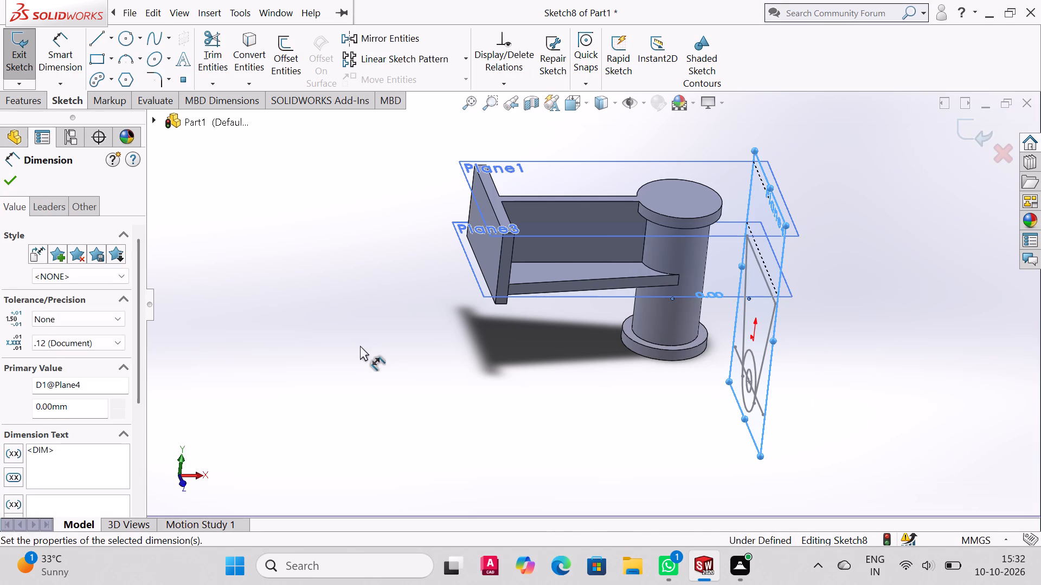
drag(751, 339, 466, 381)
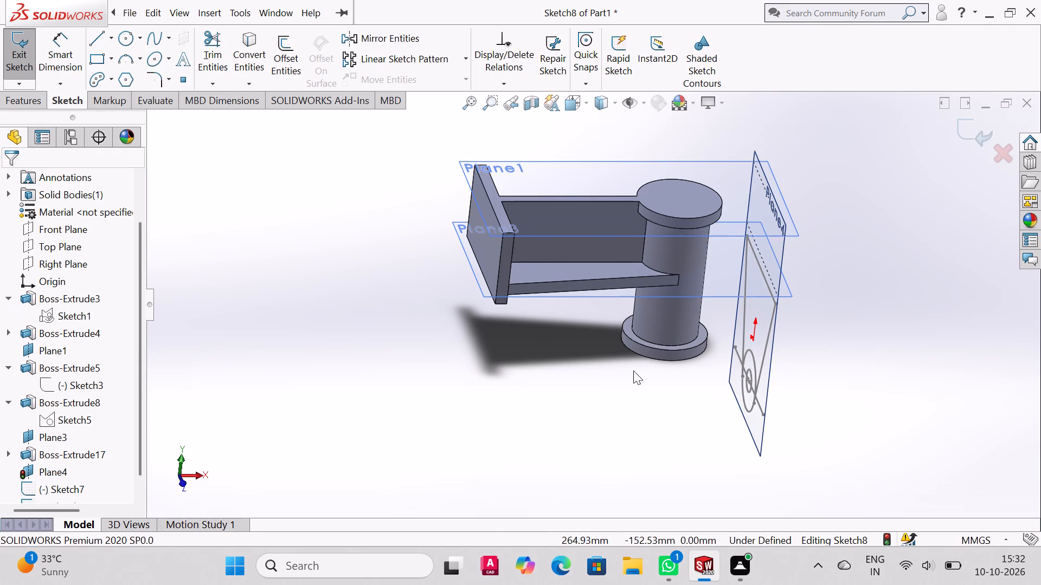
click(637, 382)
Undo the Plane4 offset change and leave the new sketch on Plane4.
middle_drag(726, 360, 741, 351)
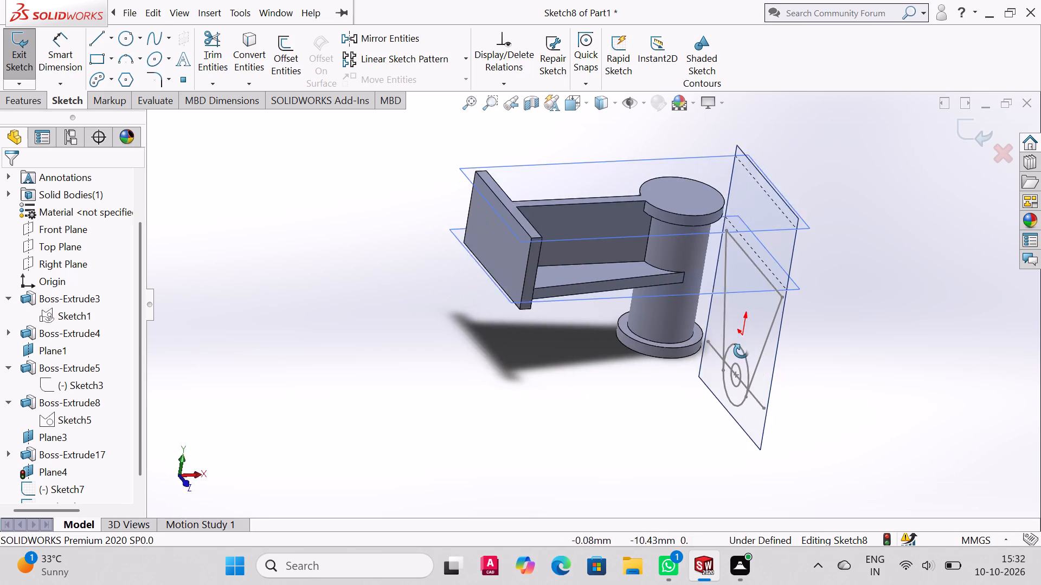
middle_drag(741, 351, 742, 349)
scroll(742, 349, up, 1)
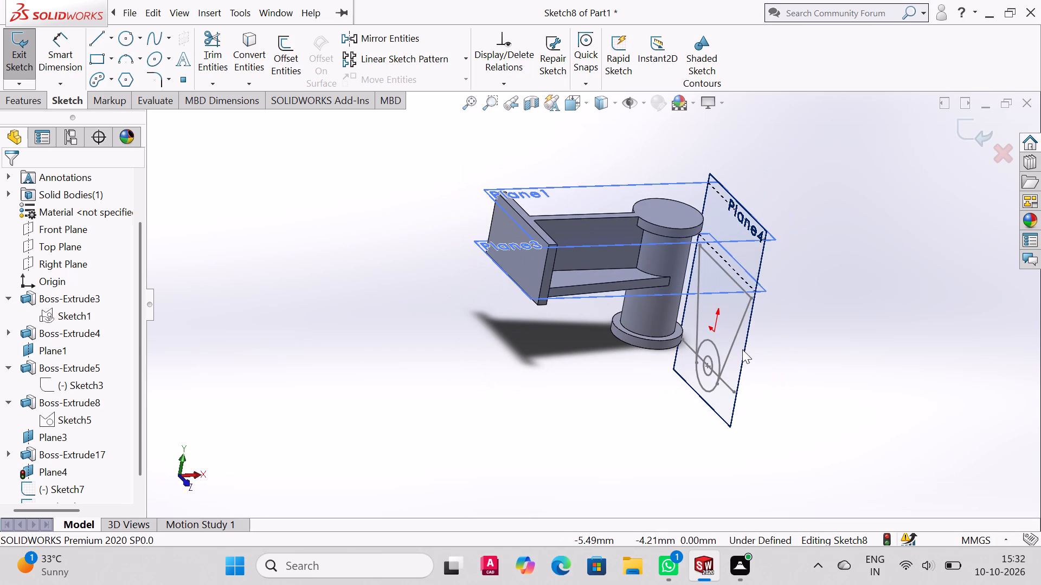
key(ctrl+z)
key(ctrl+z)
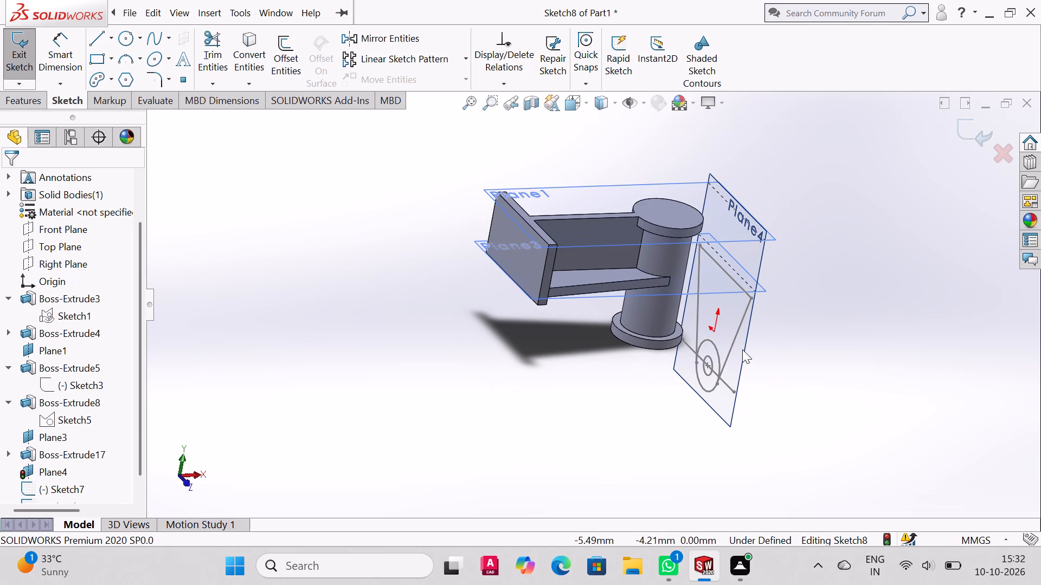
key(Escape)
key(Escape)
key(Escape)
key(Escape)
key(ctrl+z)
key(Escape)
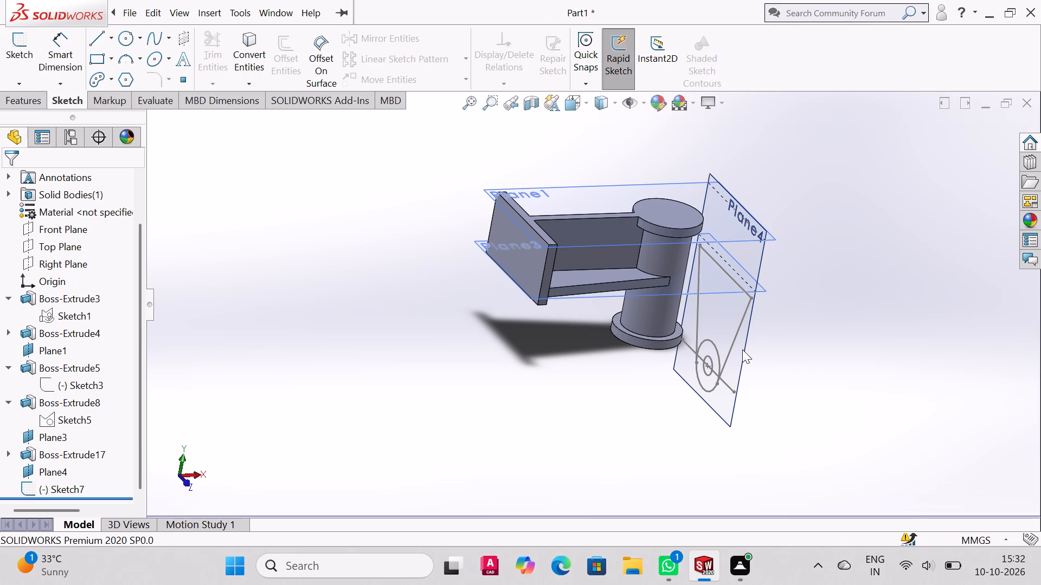
Undo the profile sketch on Plane4 back past the tangent lines, circles and dimensions until only two vertical lines are left.
key(ctrl+z)
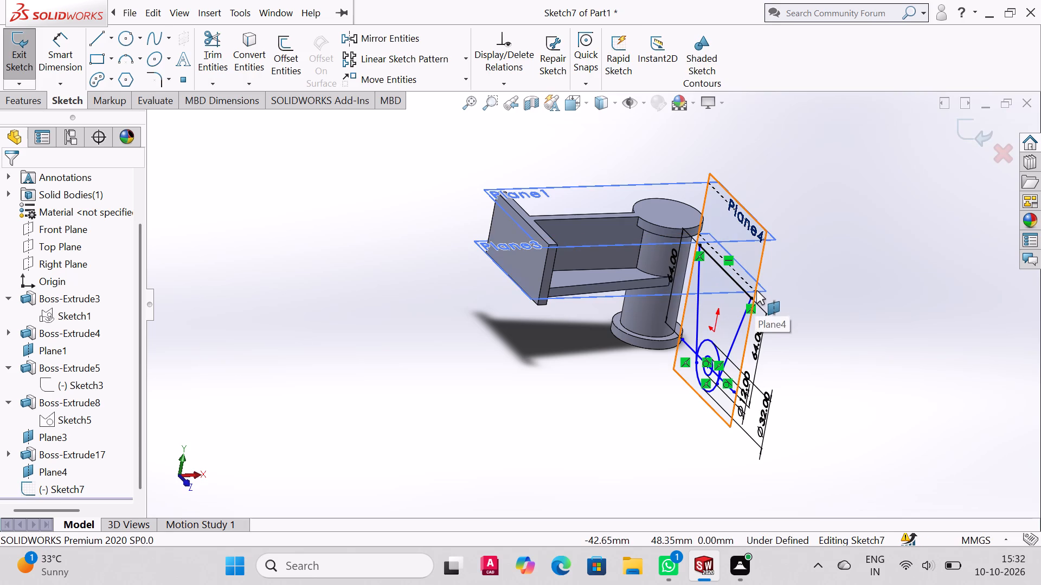
middle_drag(776, 314, 768, 298)
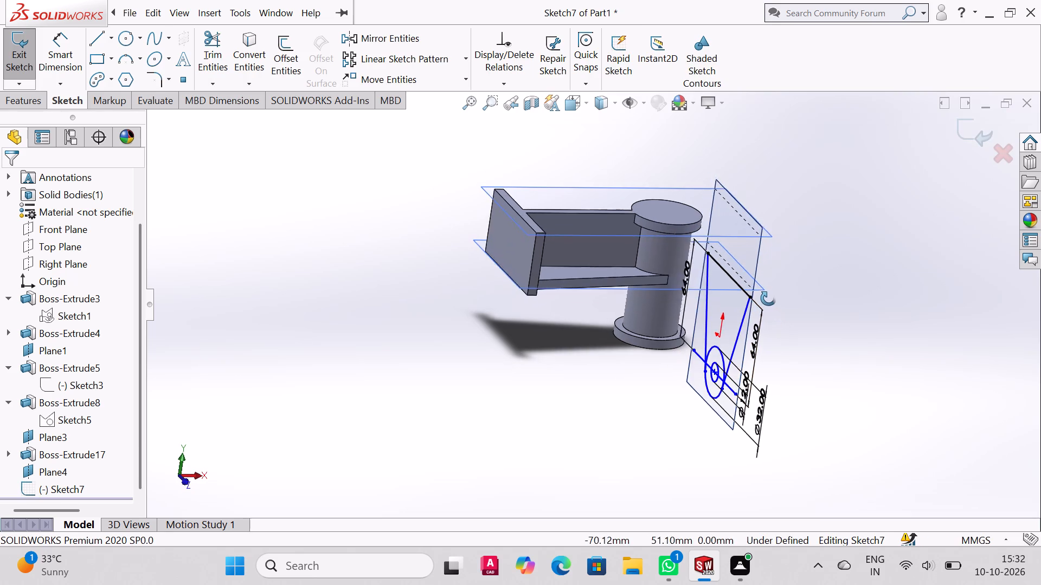
middle_drag(768, 298, 777, 321)
key(ctrl+z)
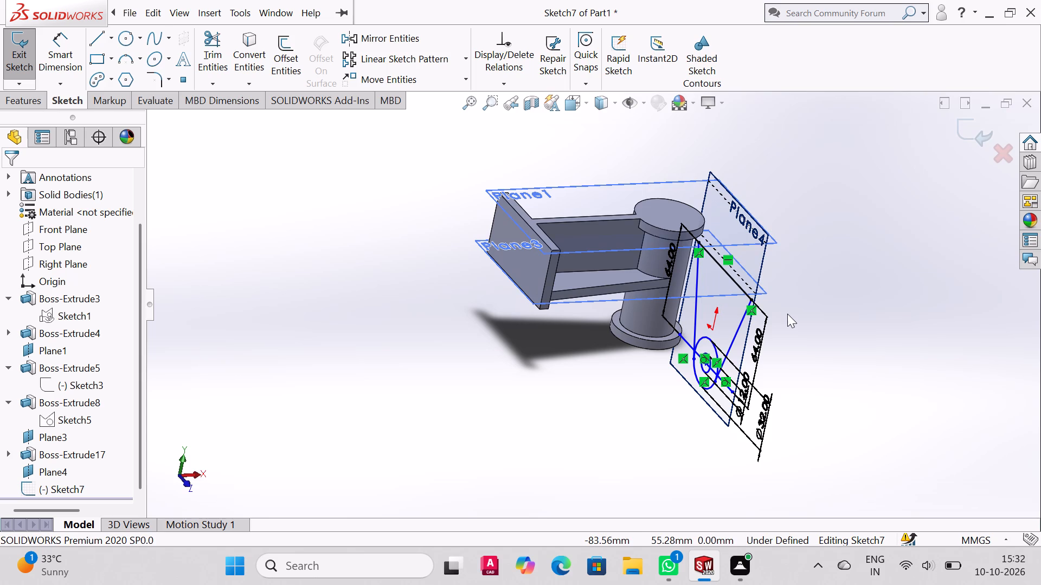
key(ctrl+z)
key(ctrl+z)
key(ctrl+z)
key(ctrl+z)
key(ctrl+z)
key(ctrl+z)
key(ctrl+z)
key(ctrl+z)
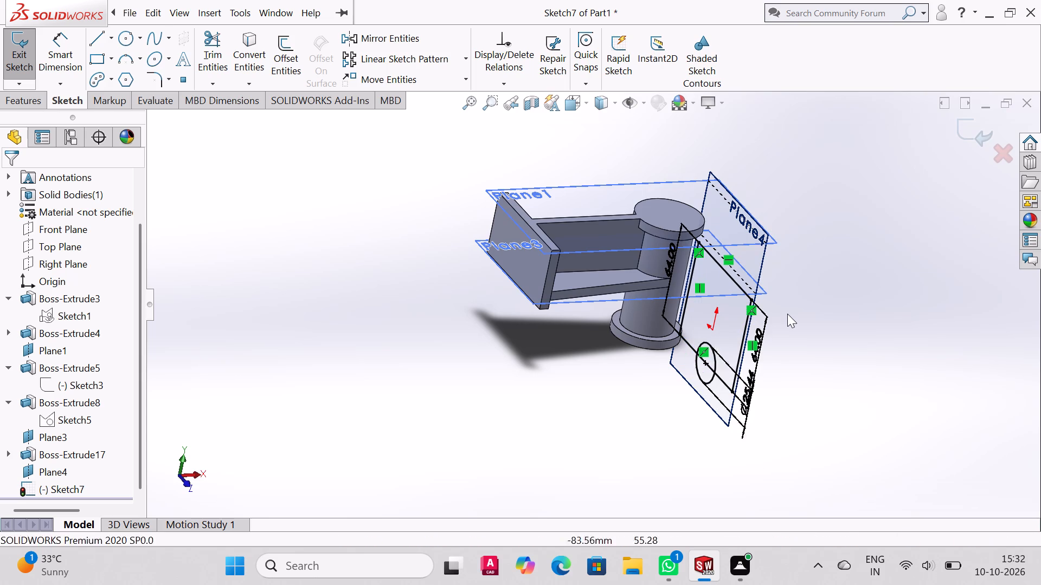
key(ctrl+z)
key(ctrl+z)
key(ctrl+z)
key(ctrl+z)
key(ctrl+z)
key(ctrl+z)
key(ctrl+z)
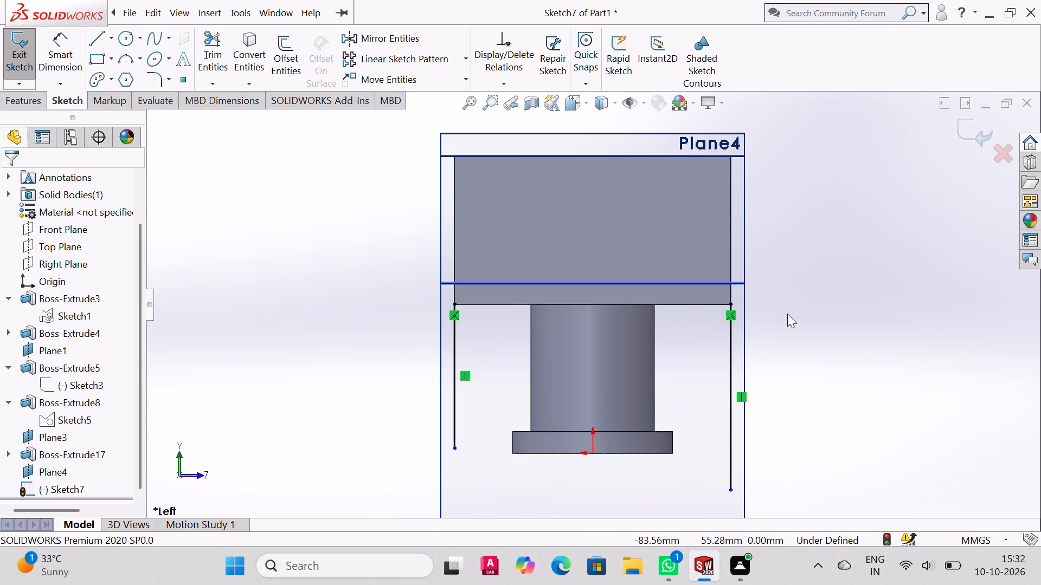
Delete the two remaining vertical lines from the Plane4 sketch.
middle_drag(784, 323, 821, 336)
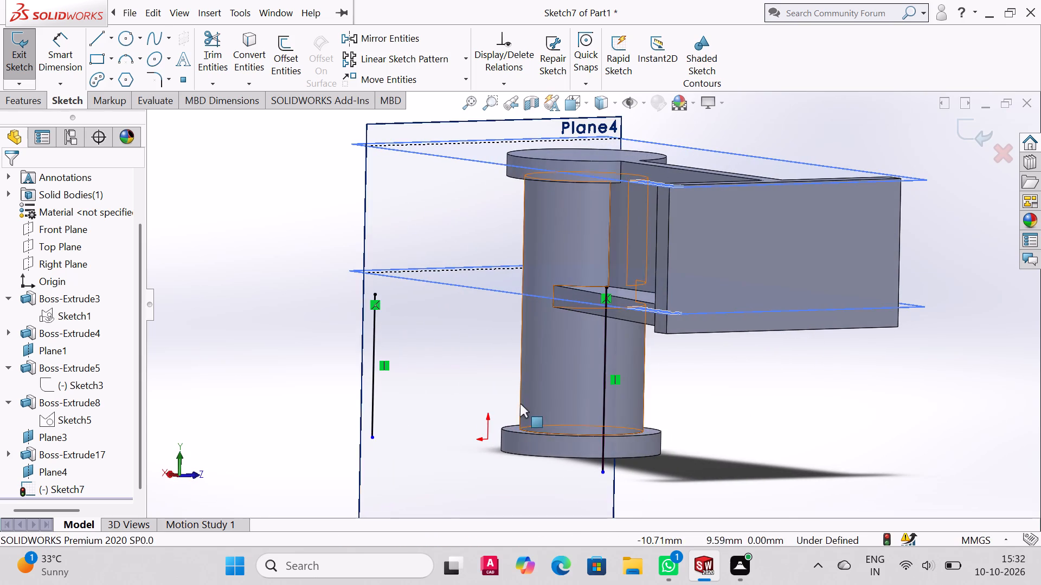
click(372, 401)
key(Delete)
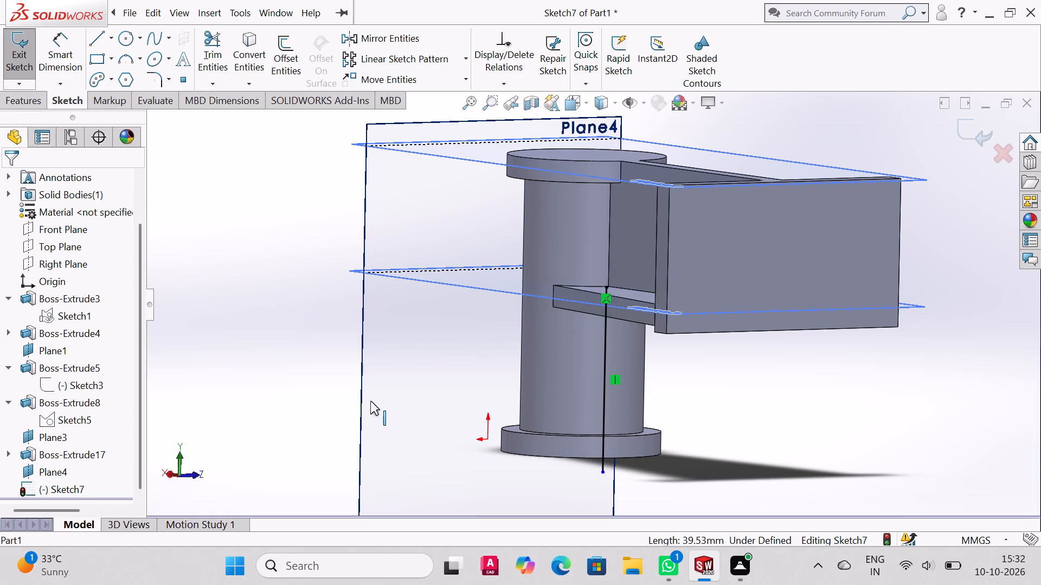
middle_drag(736, 437, 562, 438)
scroll(562, 437, down, 1)
scroll(562, 438, up, 1)
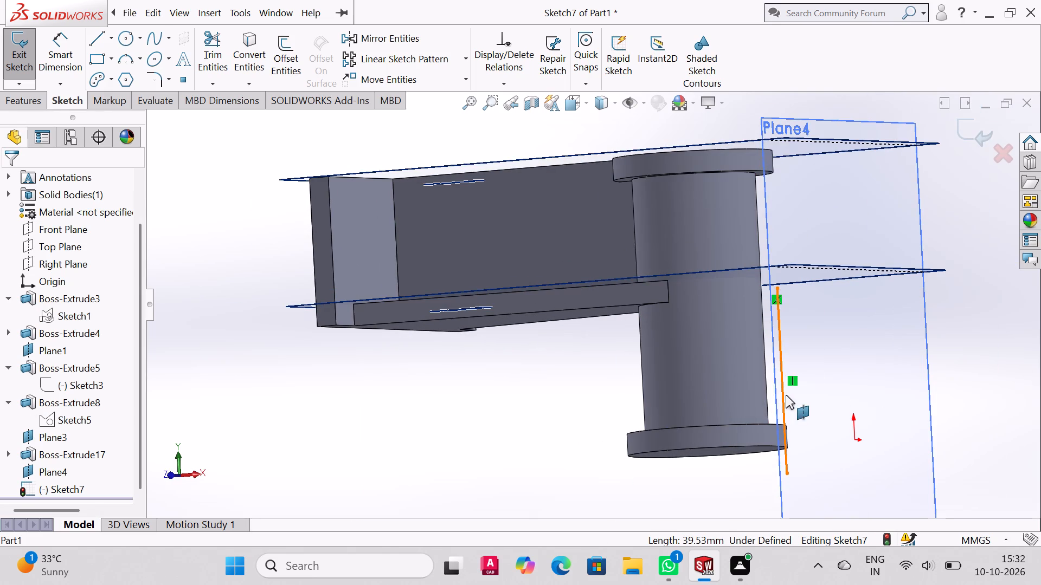
click(783, 395)
key(Delete)
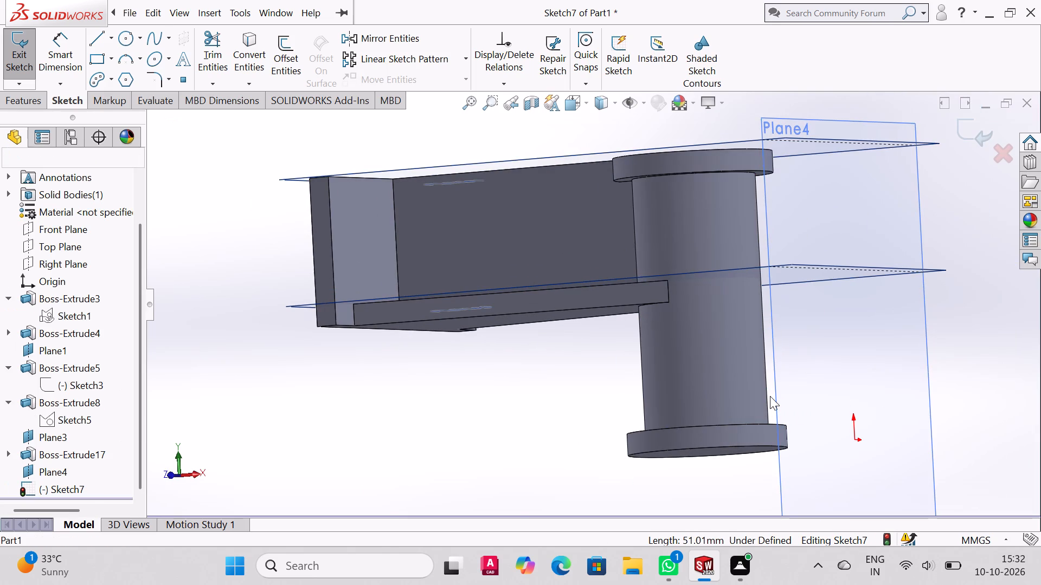
Exit the emptied sketch on Plane4.
key(ctrl+5)
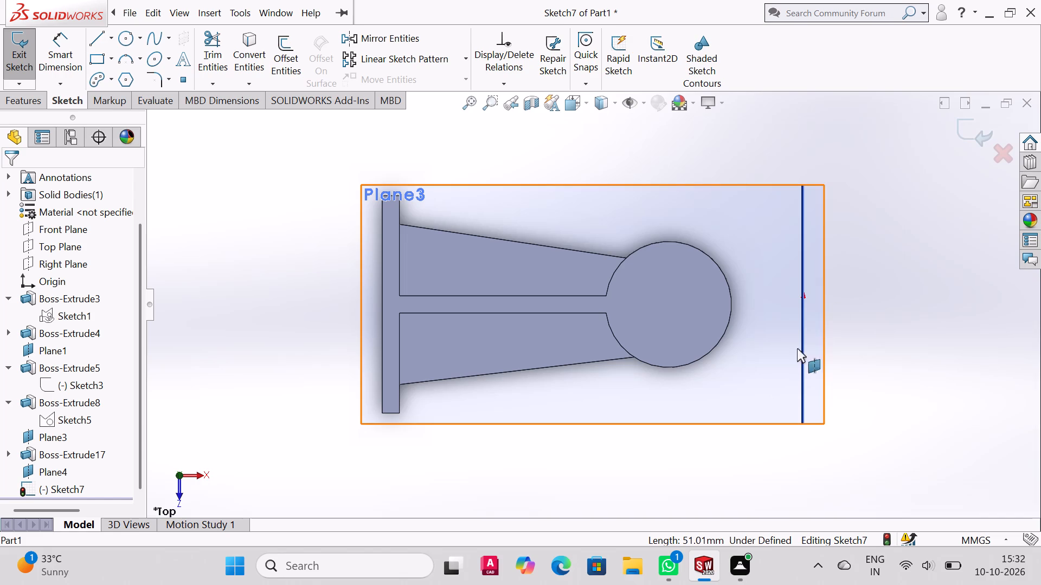
scroll(24, 457, down, 2)
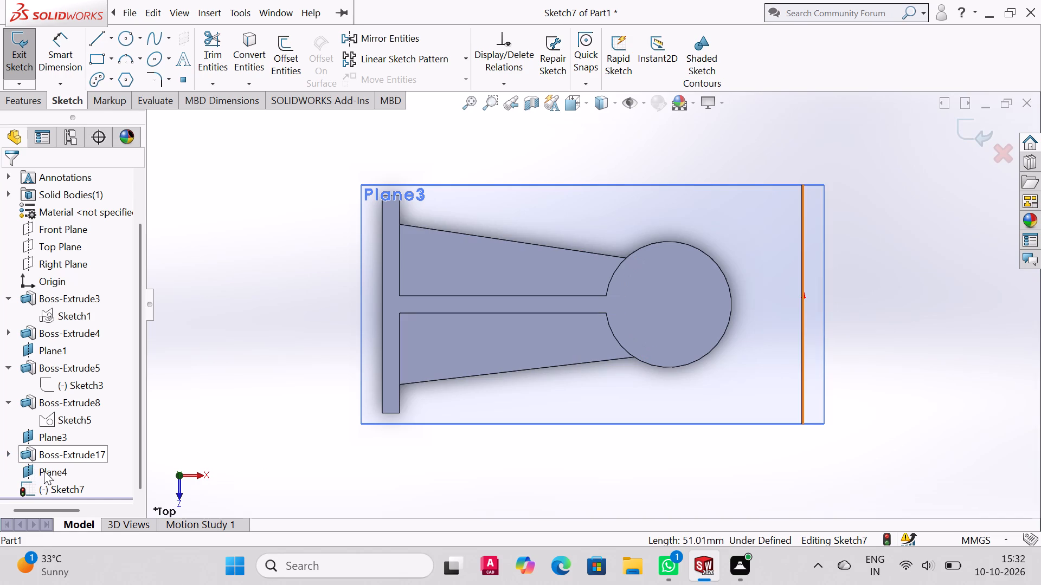
click(54, 484)
right_click(54, 484)
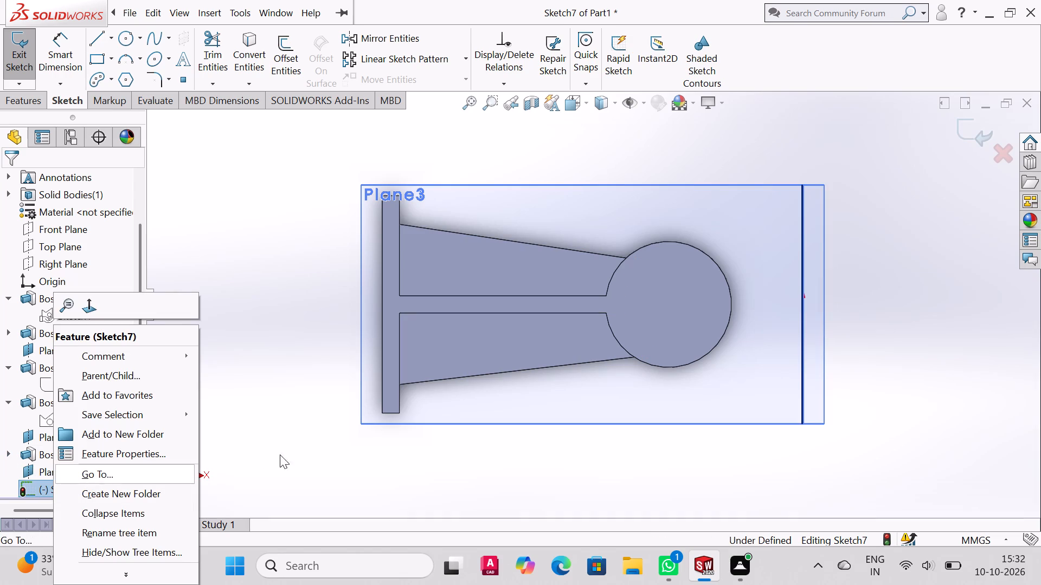
middle_drag(312, 418, 350, 240)
click(33, 59)
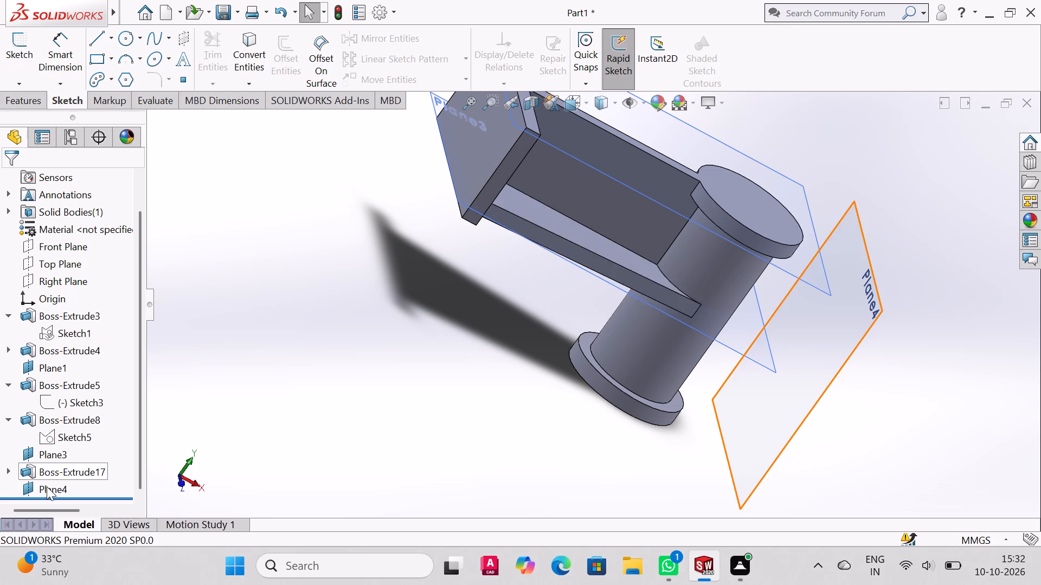
Delete Plane4 from the model.
scroll(49, 476, down, 2)
click(33, 486)
right_click(33, 486)
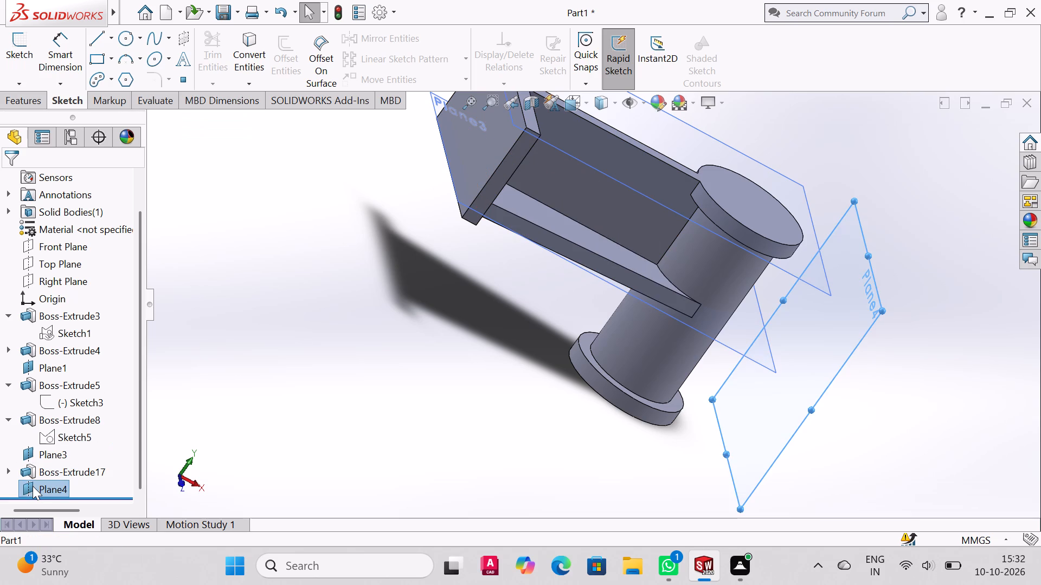
click(80, 378)
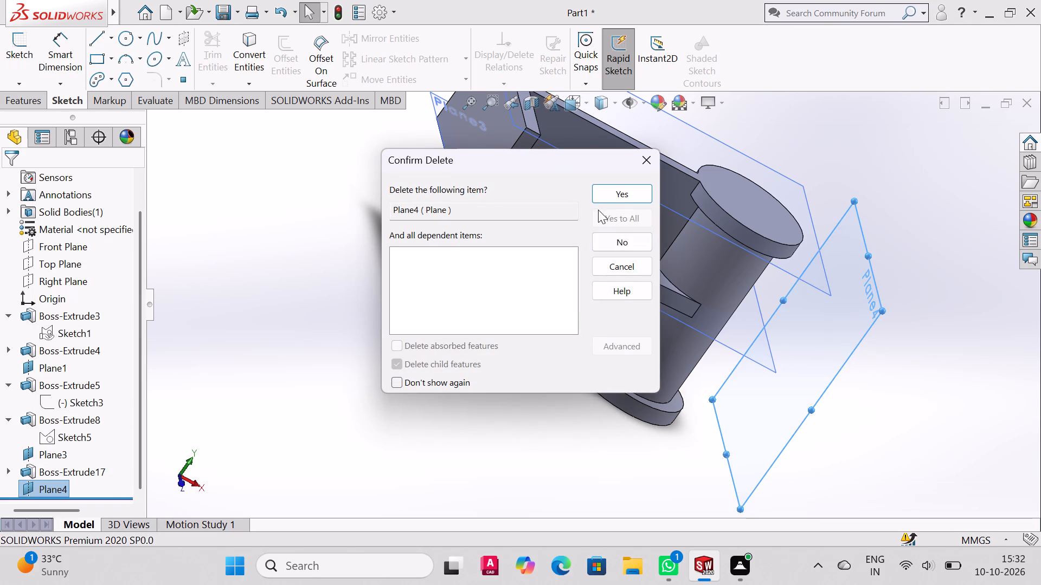
click(615, 194)
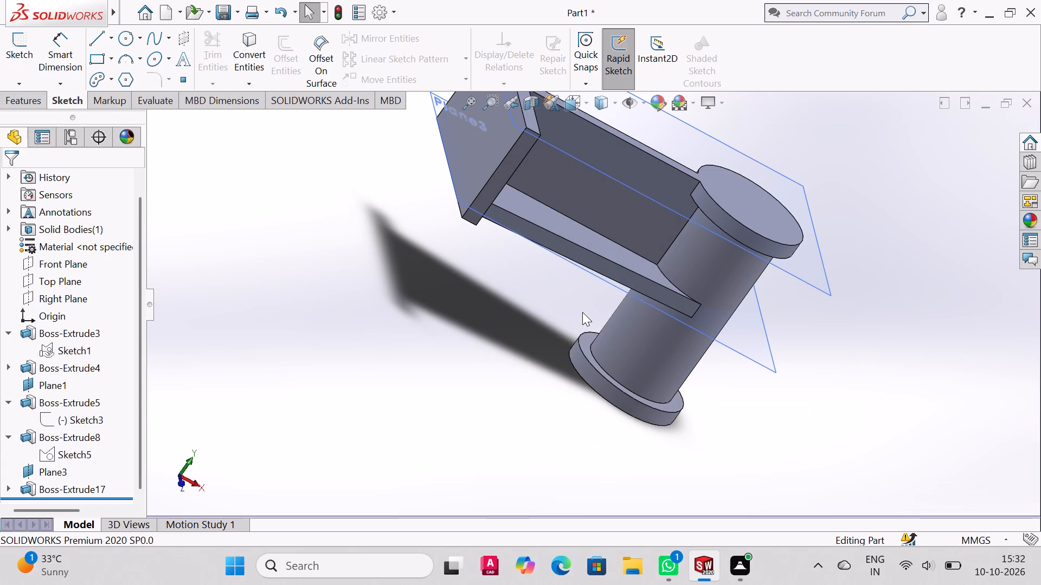
Create a reference plane at 0 mm offset from the outer face of the end plate.
key(ctrl+3)
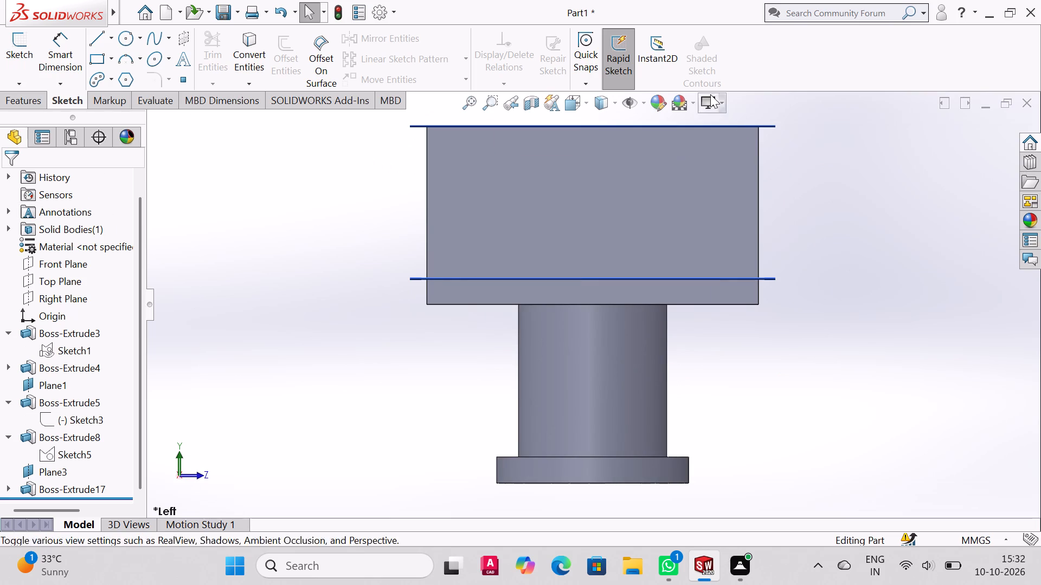
click(17, 97)
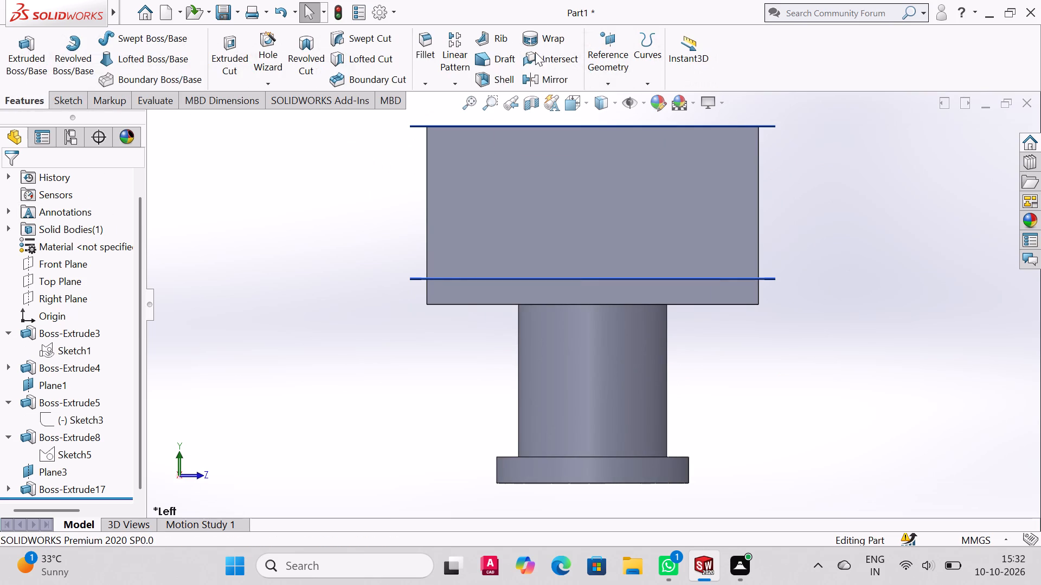
click(599, 41)
click(625, 100)
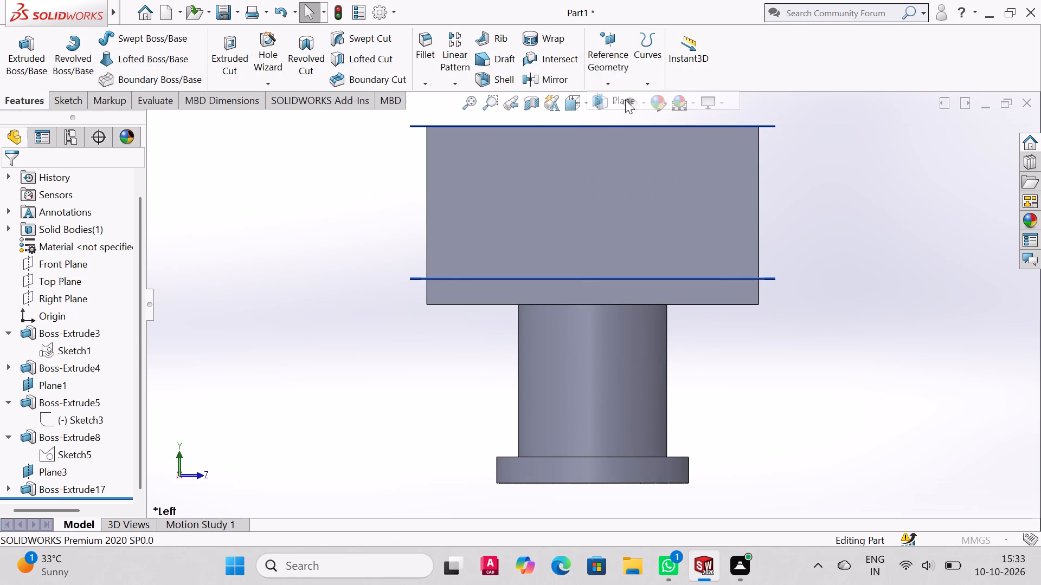
click(610, 227)
middle_drag(874, 316, 777, 330)
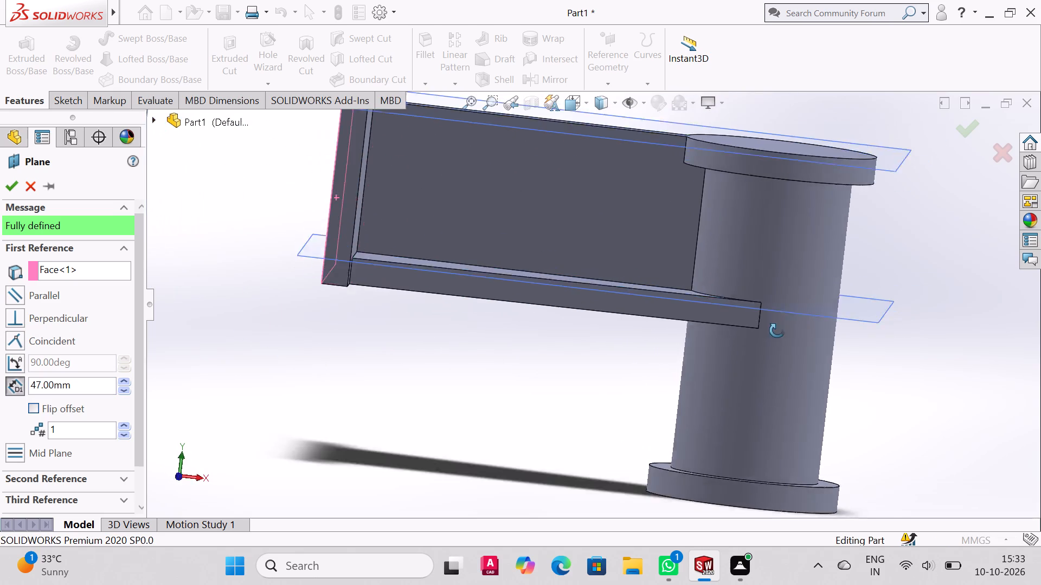
middle_drag(777, 330, 781, 338)
scroll(615, 364, up, 3)
scroll(505, 370, up, 1)
middle_drag(505, 370, 477, 413)
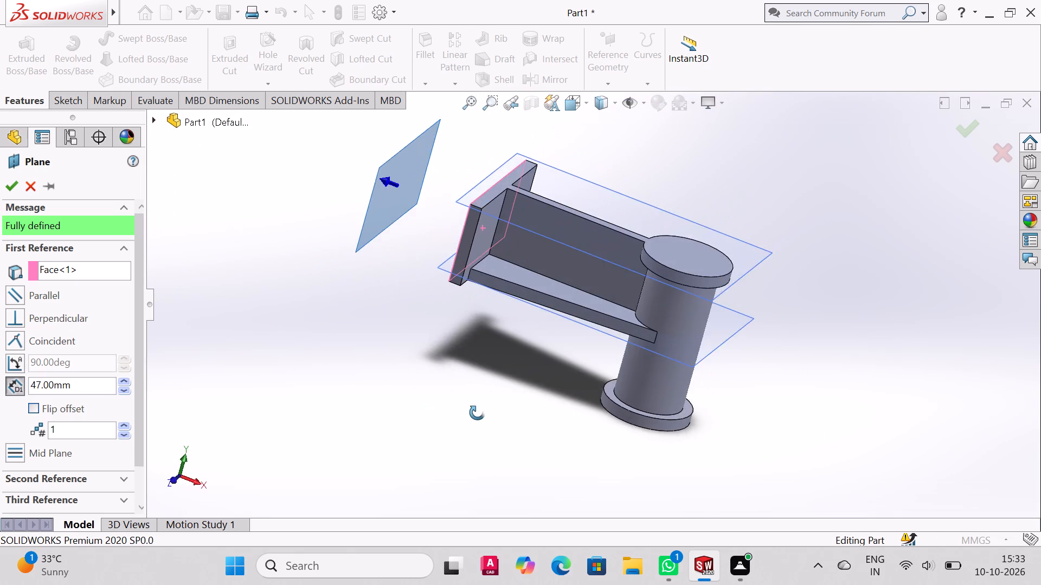
middle_drag(477, 413, 490, 435)
scroll(485, 430, down, 1)
drag(92, 388, 0, 397)
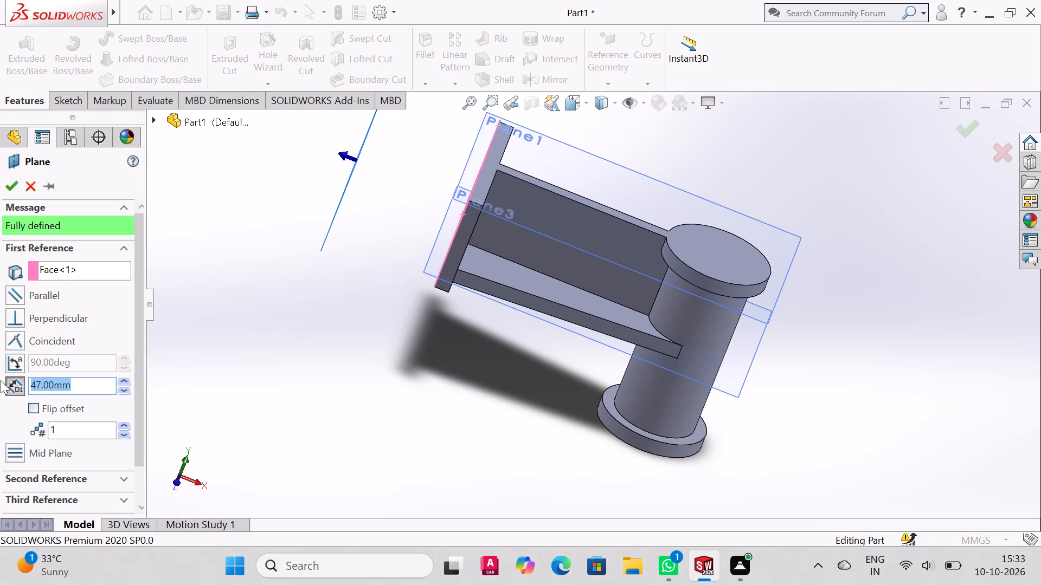
key(0)
key(Return)
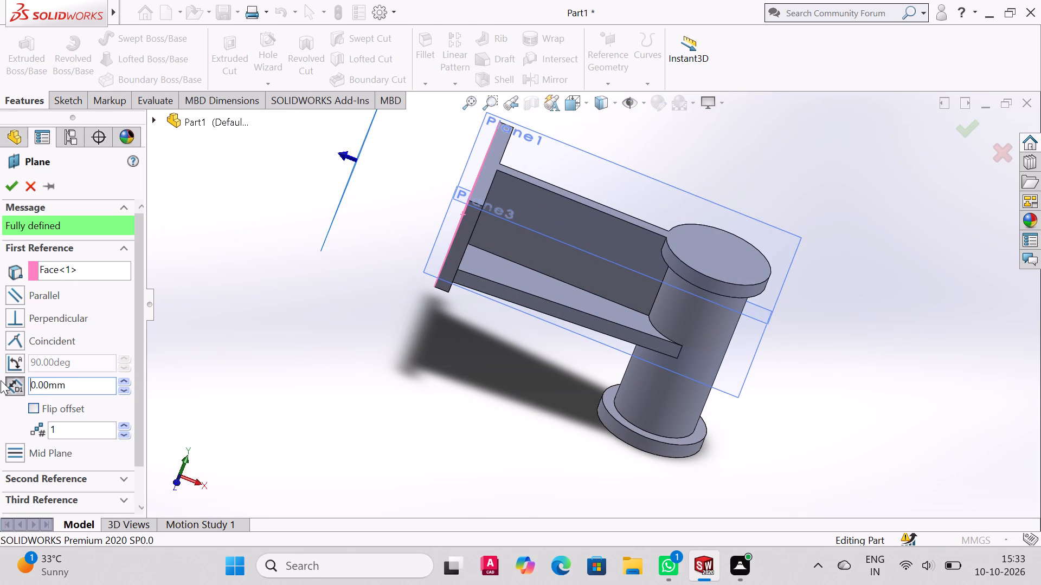
click(15, 193)
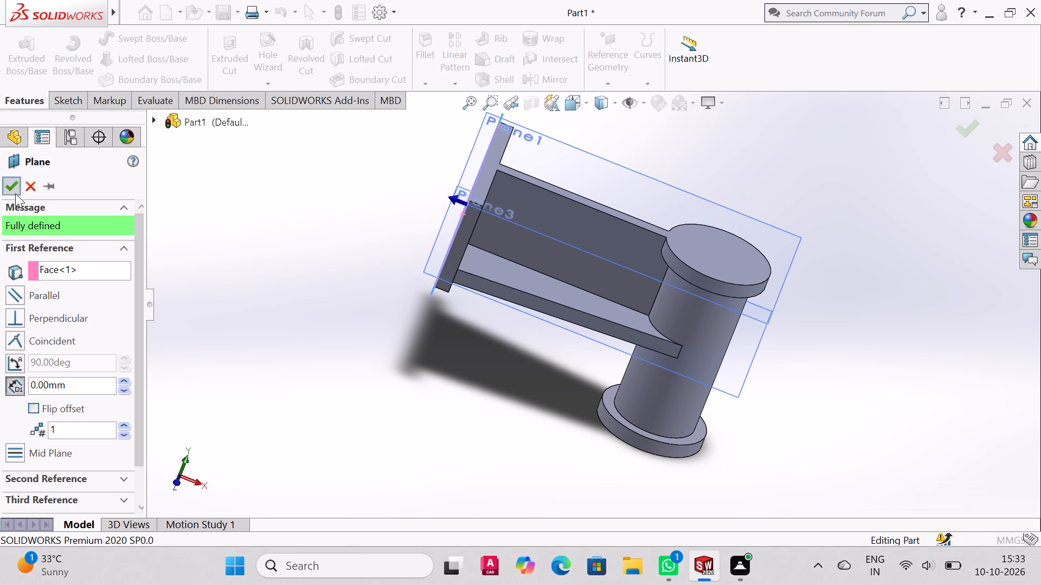
Start a sketch on the new plane and draw a vertical line about 40 mm down from the end plate's lower corner at negative Z.
key(ctrl+3)
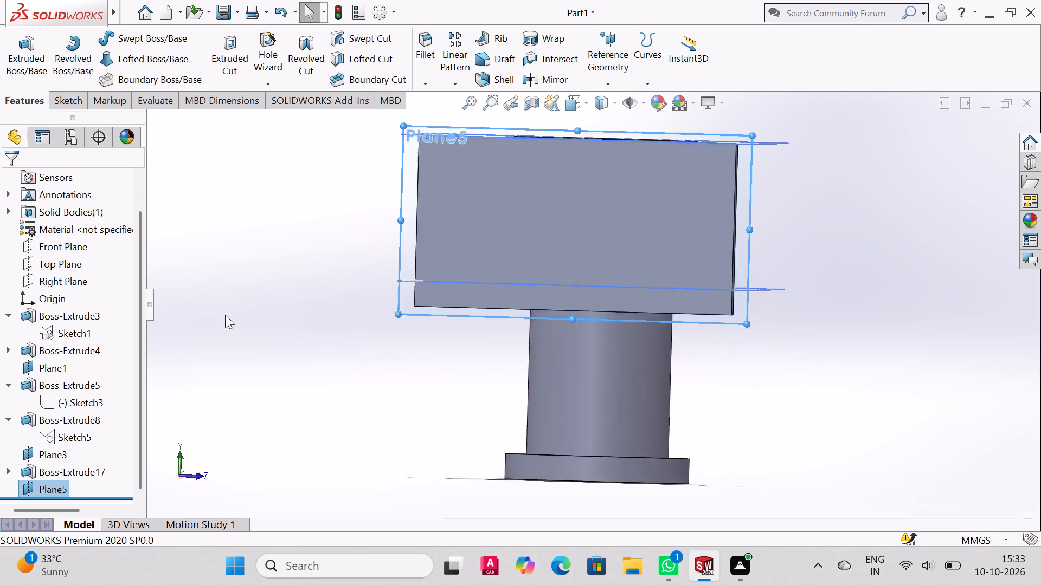
click(76, 99)
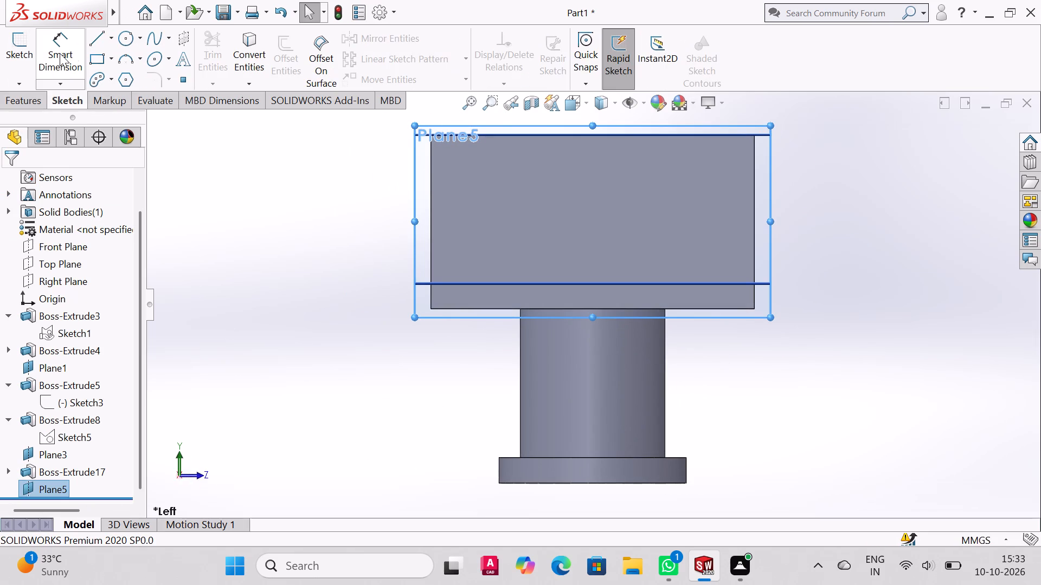
click(98, 37)
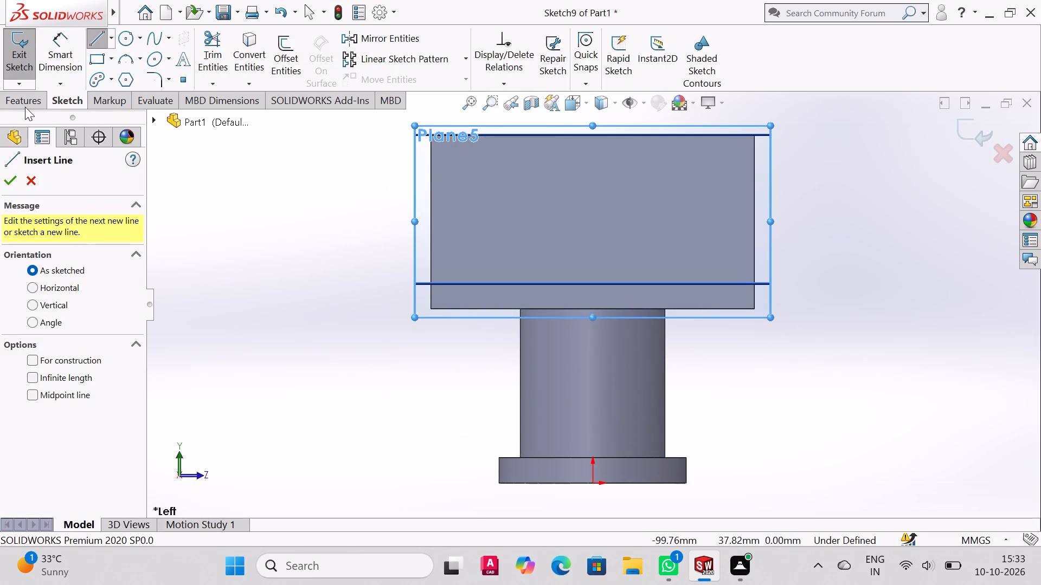
click(430, 308)
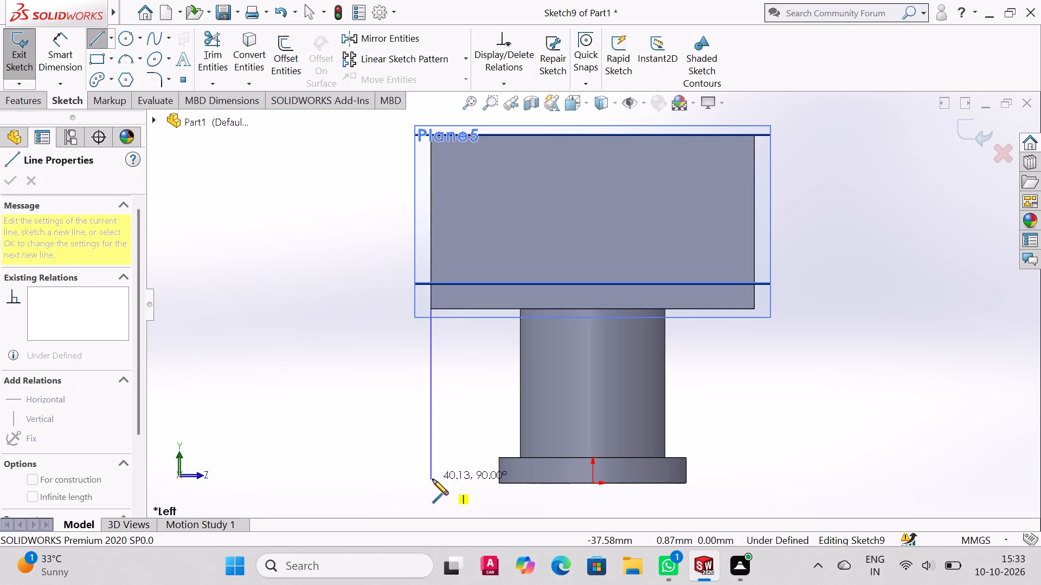
click(433, 479)
right_click(433, 479)
click(482, 373)
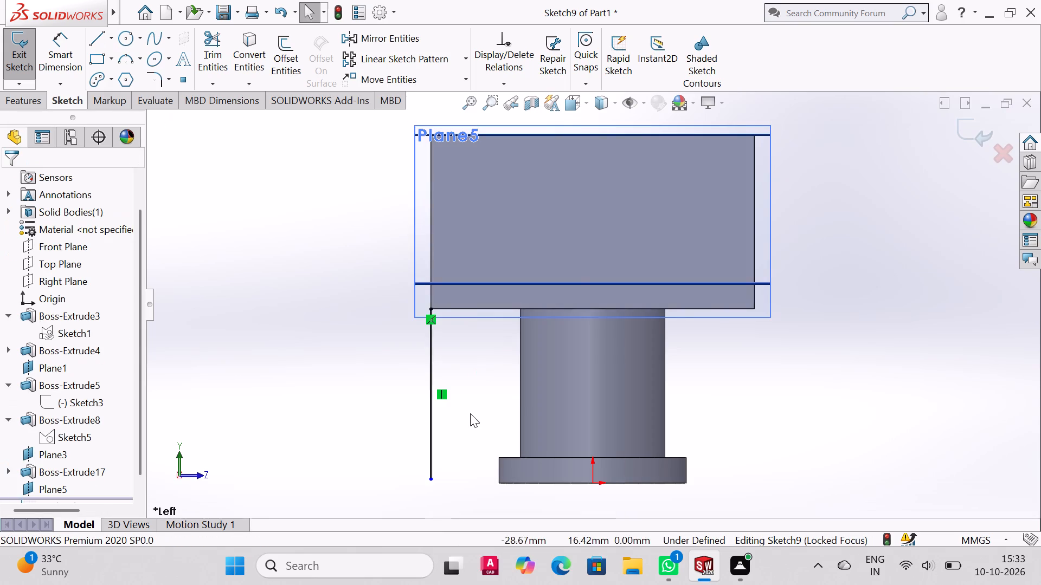
Dimension the vertical line's length as 64 mm.
scroll(452, 339, up, 3)
click(62, 44)
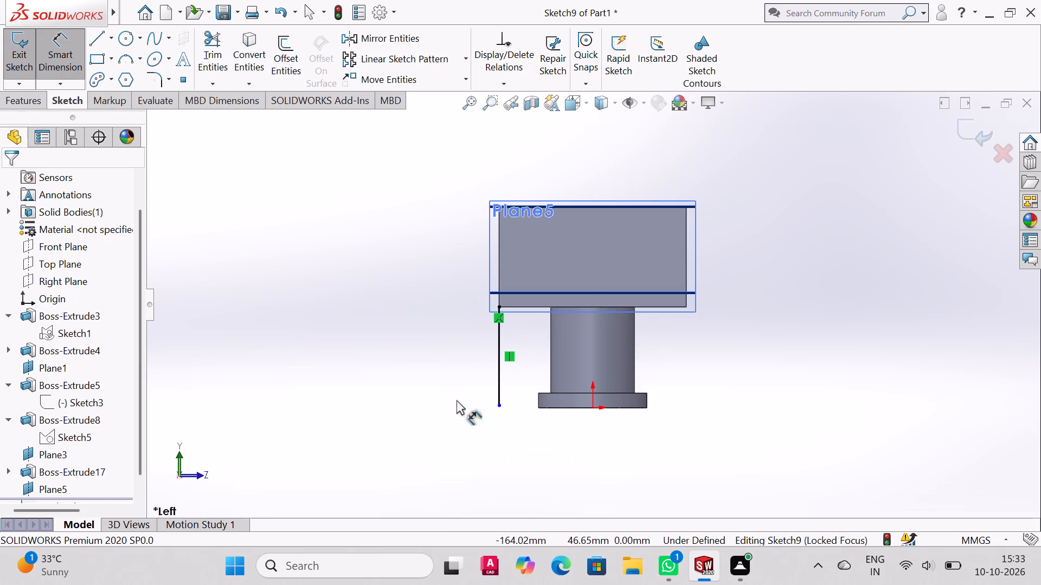
click(497, 352)
click(428, 363)
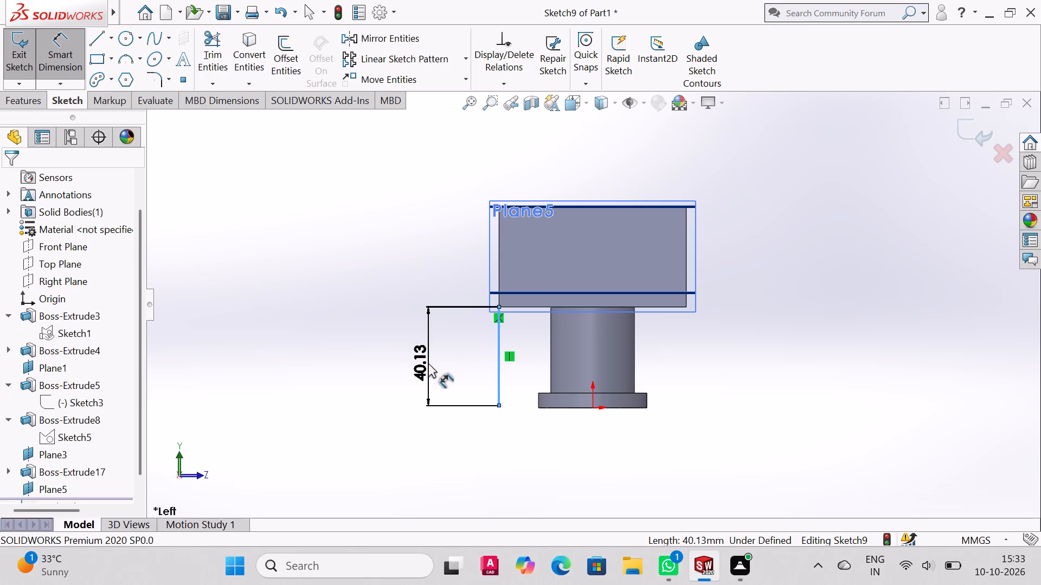
text(64)
key(Return)
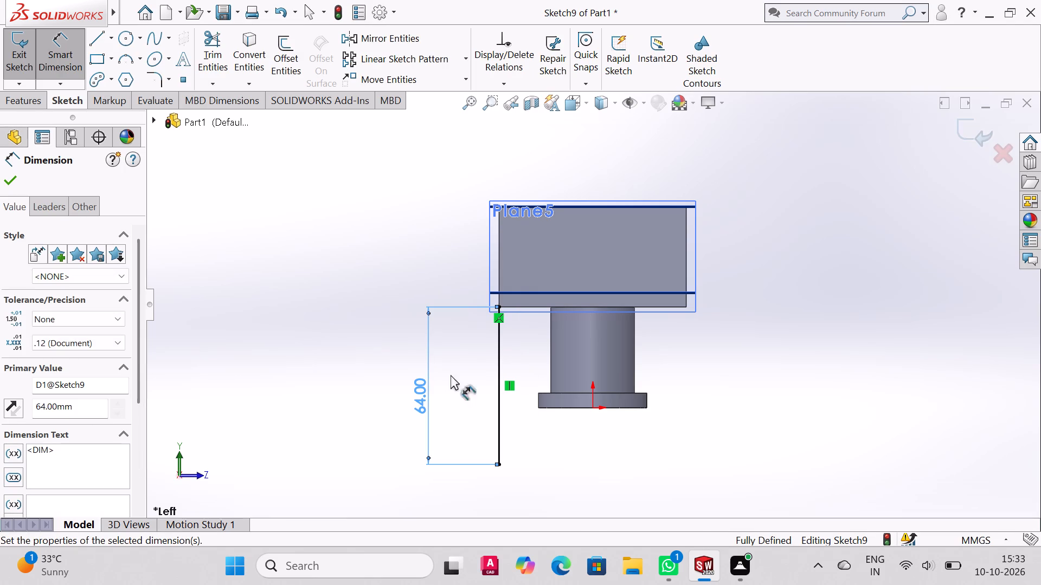
click(17, 175)
Draw a horizontal line about 77 mm long from the vertical line's lower end toward the plate's opposite side.
click(98, 32)
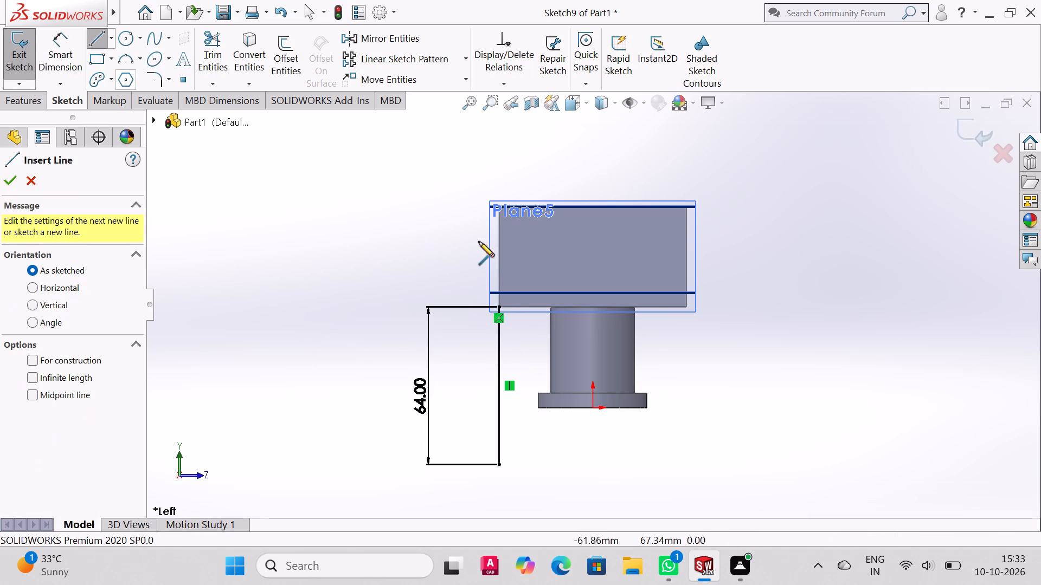
click(500, 464)
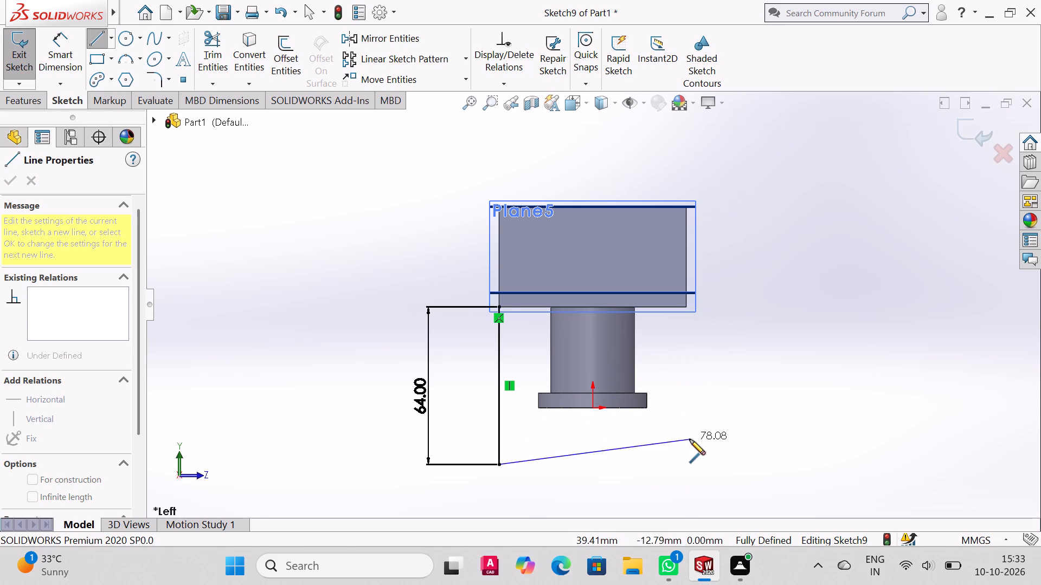
click(688, 467)
right_click(688, 467)
click(739, 373)
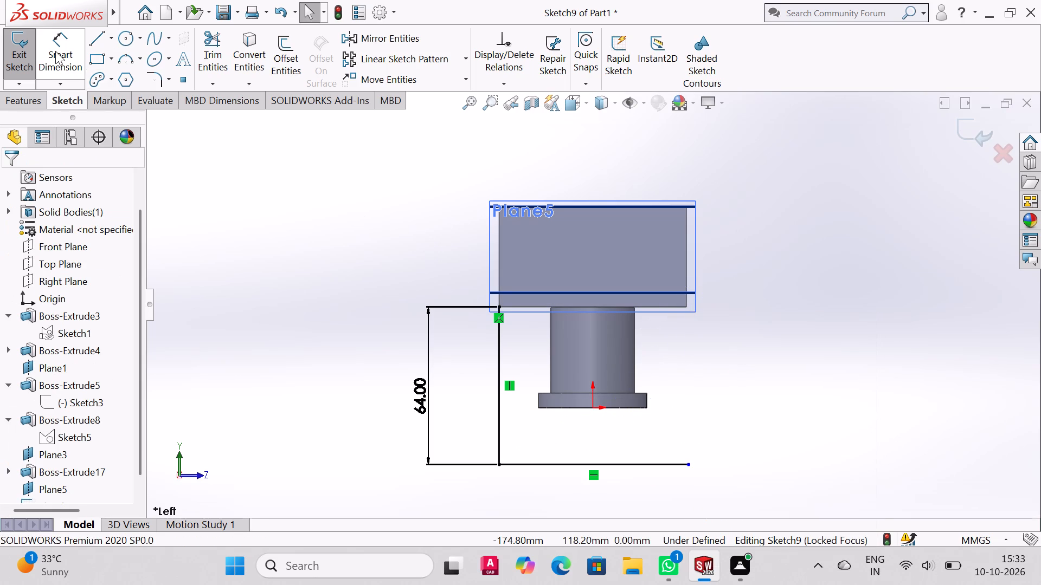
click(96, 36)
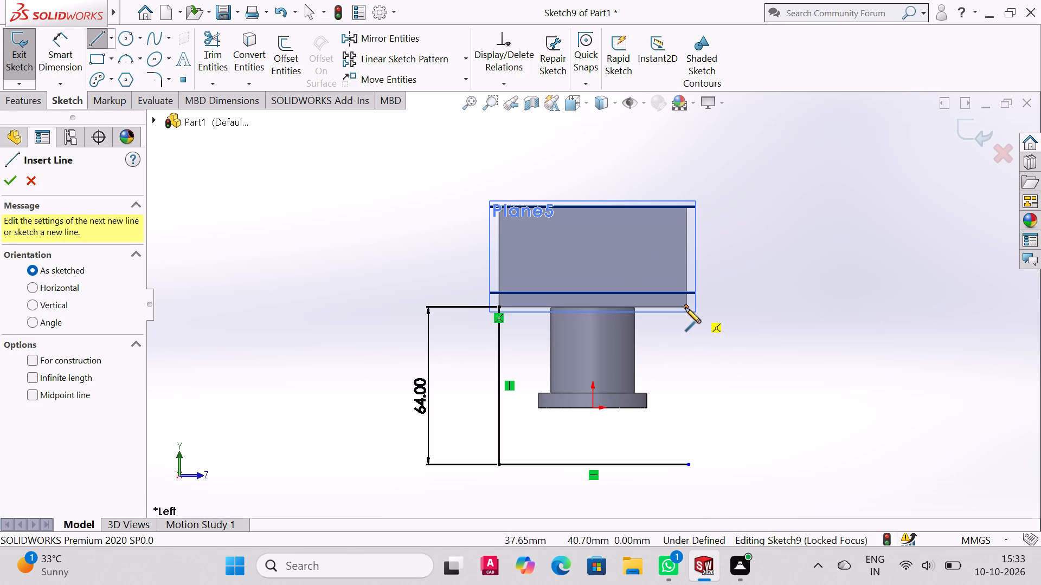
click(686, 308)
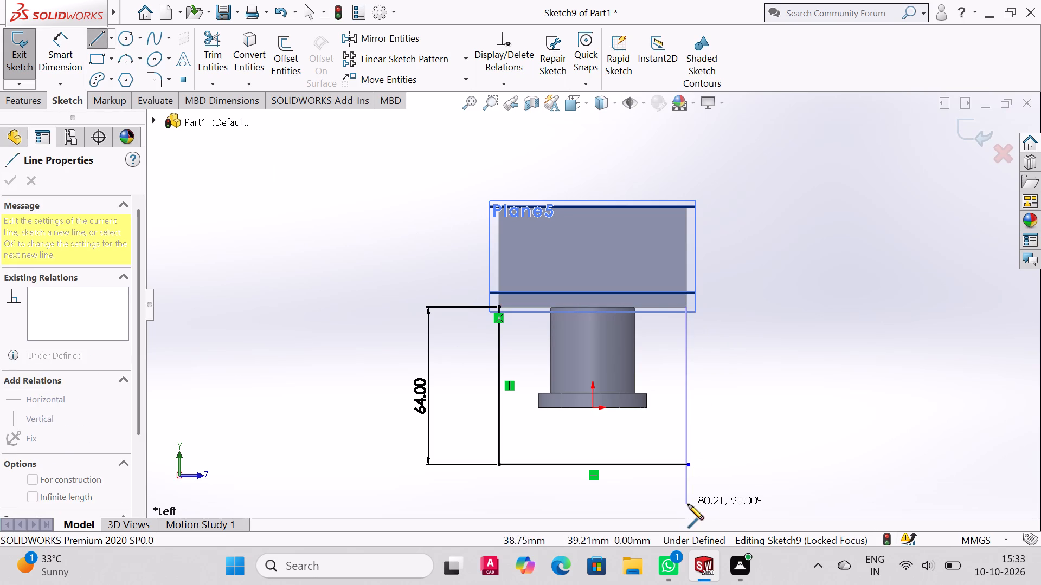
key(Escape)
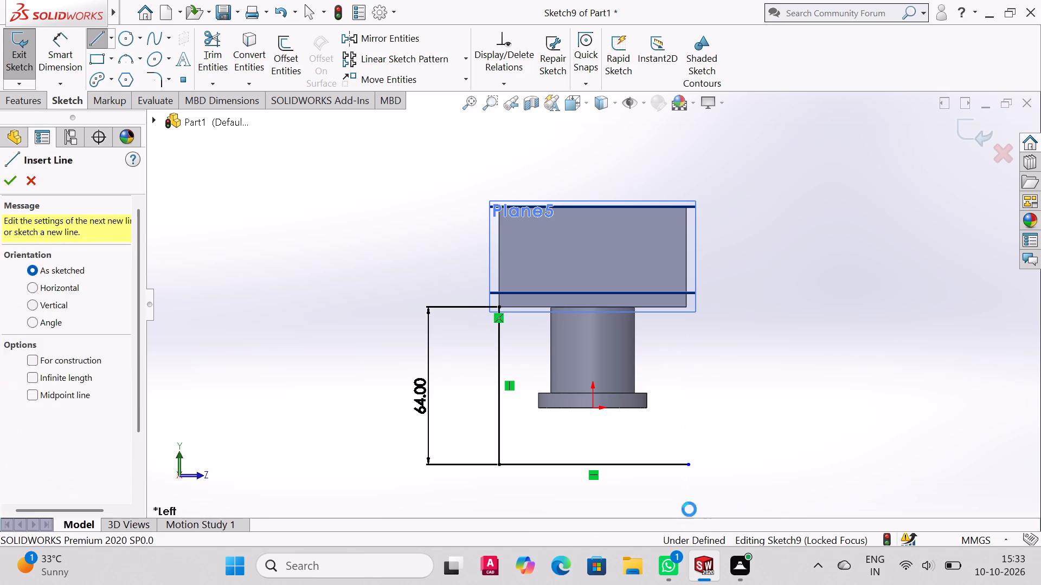
Dimension the horizontal bottom line's length as 76 mm.
click(68, 41)
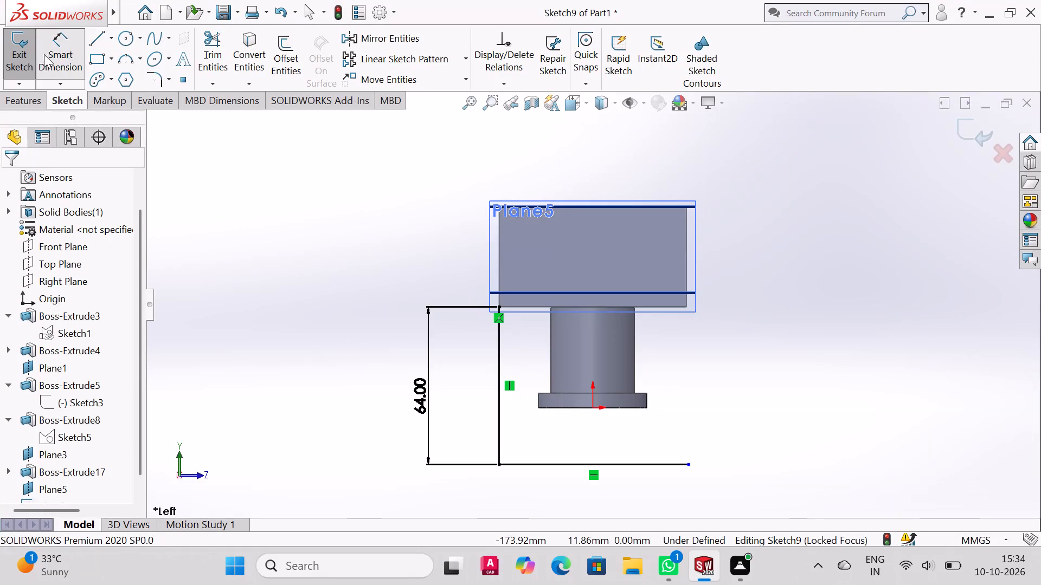
click(567, 467)
click(562, 490)
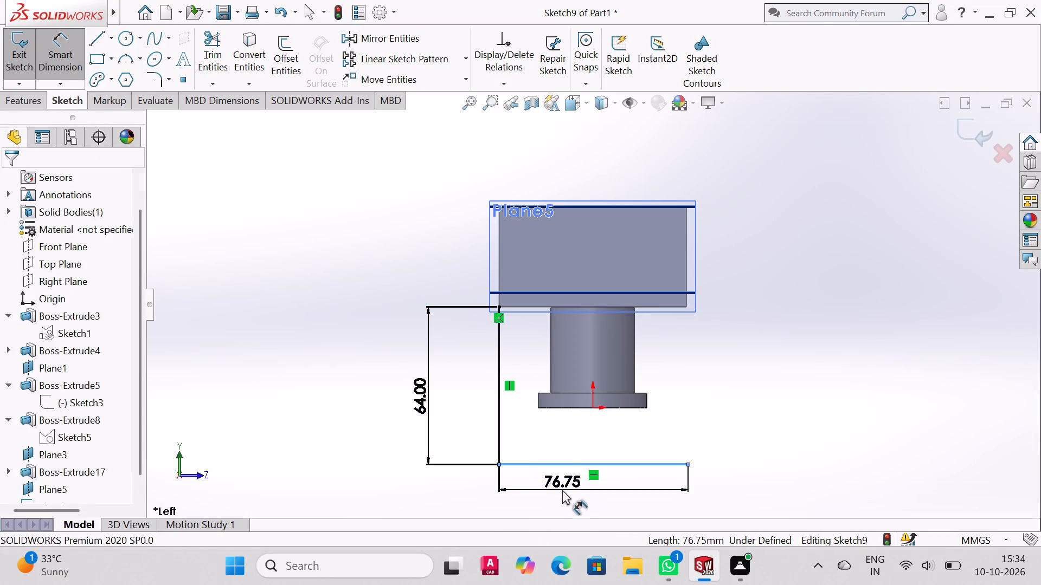
text(76)
key(Return)
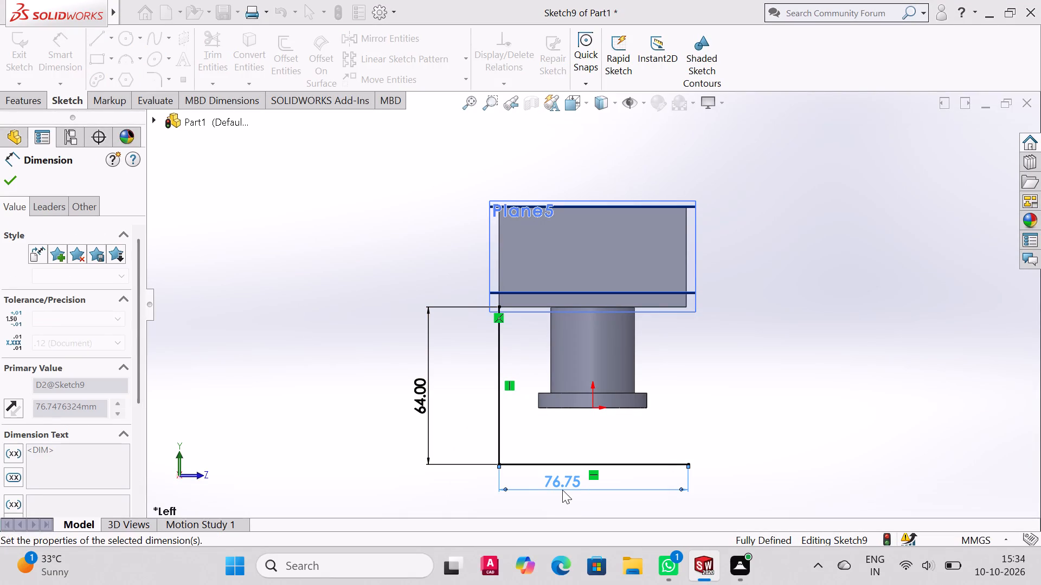
click(9, 179)
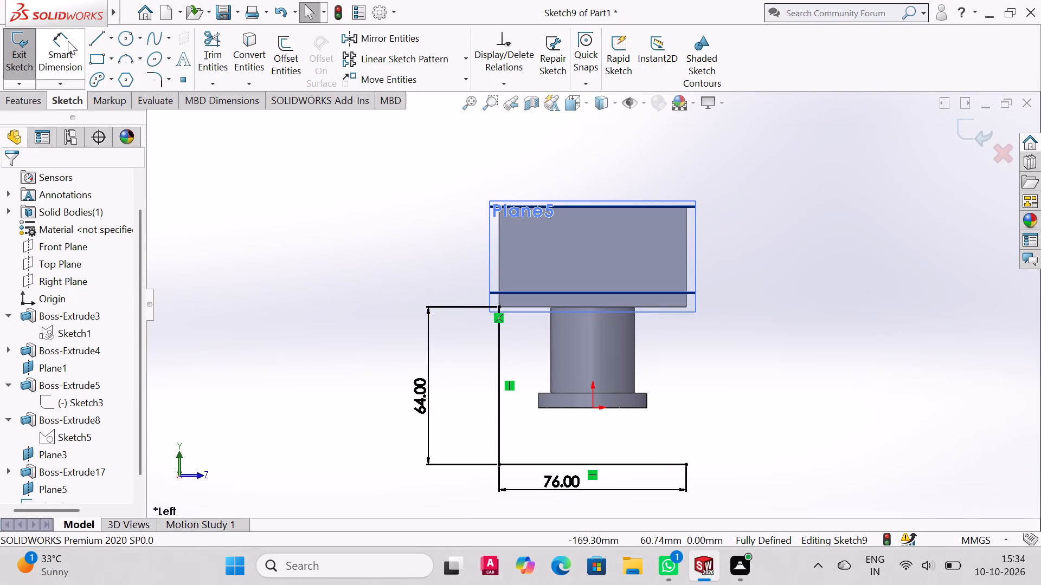
Draw a line from the end plate's other lower corner down to the free end of the 76 mm line.
click(92, 38)
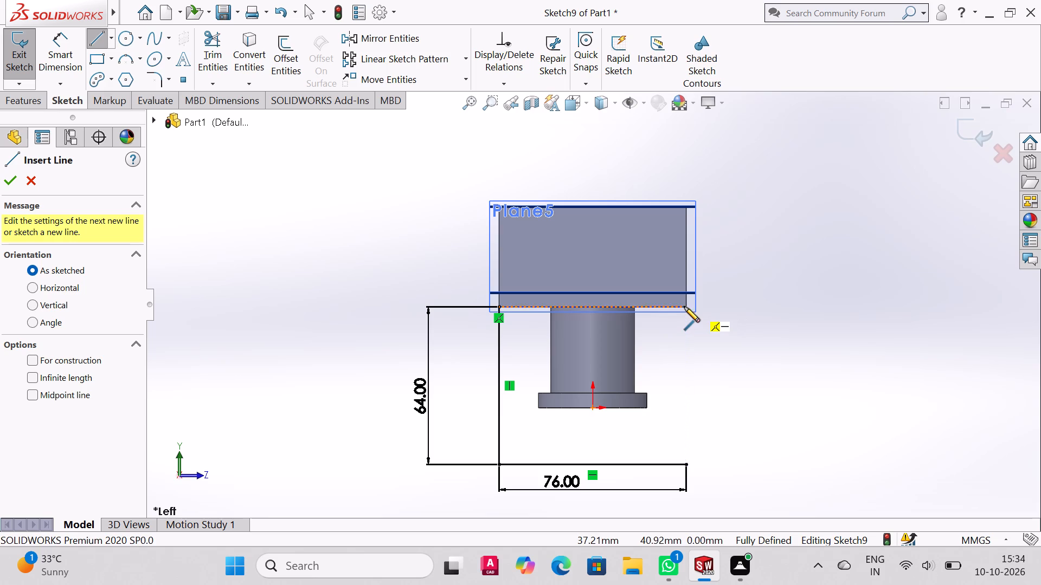
click(685, 307)
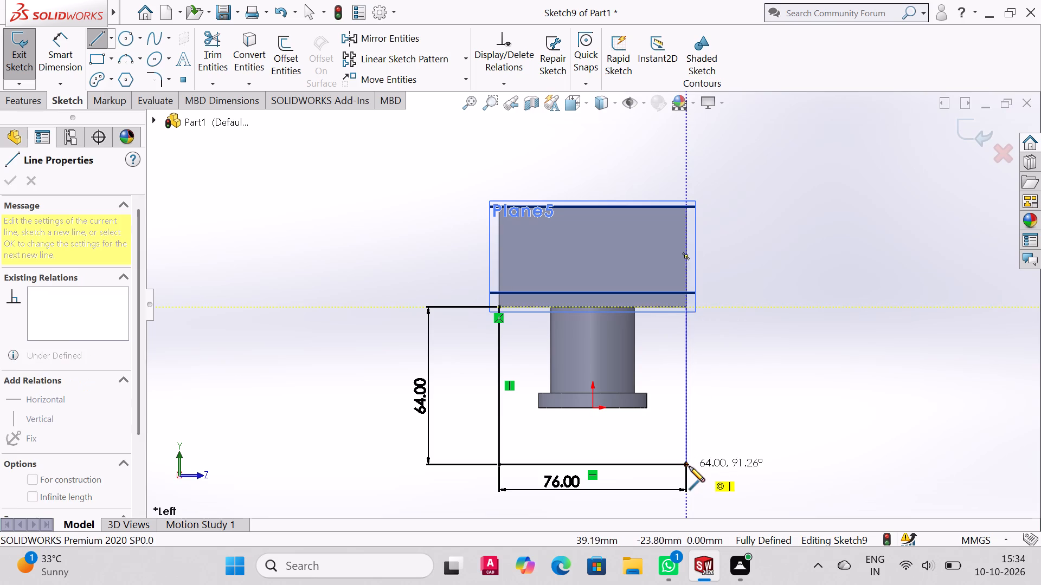
click(687, 464)
right_click(687, 462)
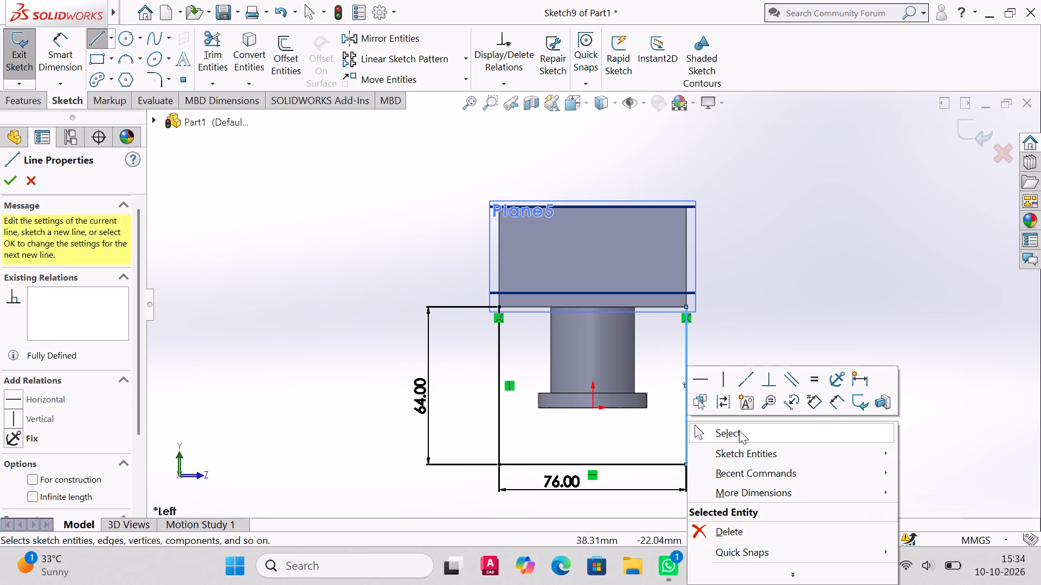
click(742, 434)
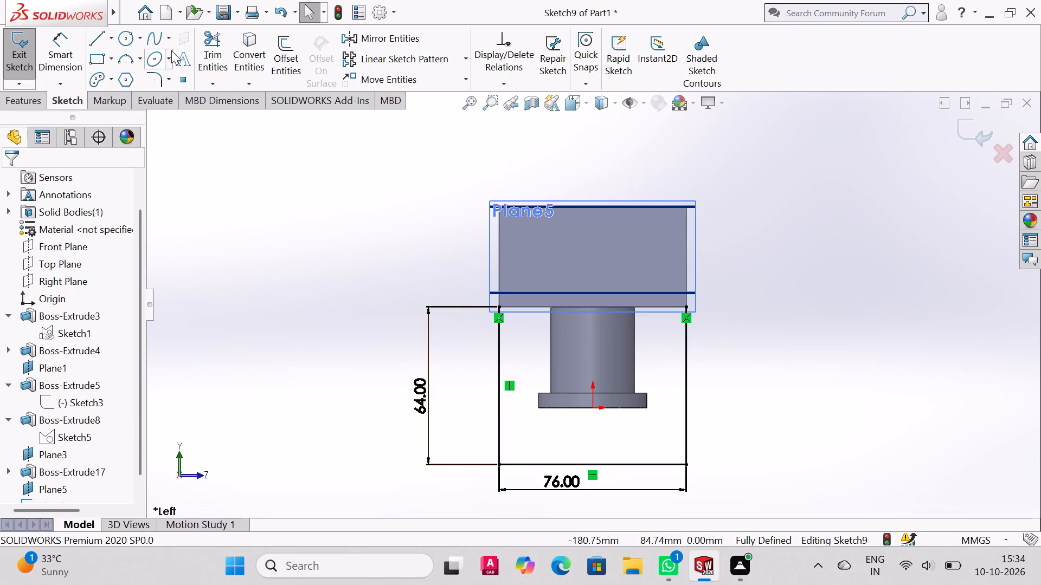
Start a center-point circle in the plate profile sketch.
click(127, 44)
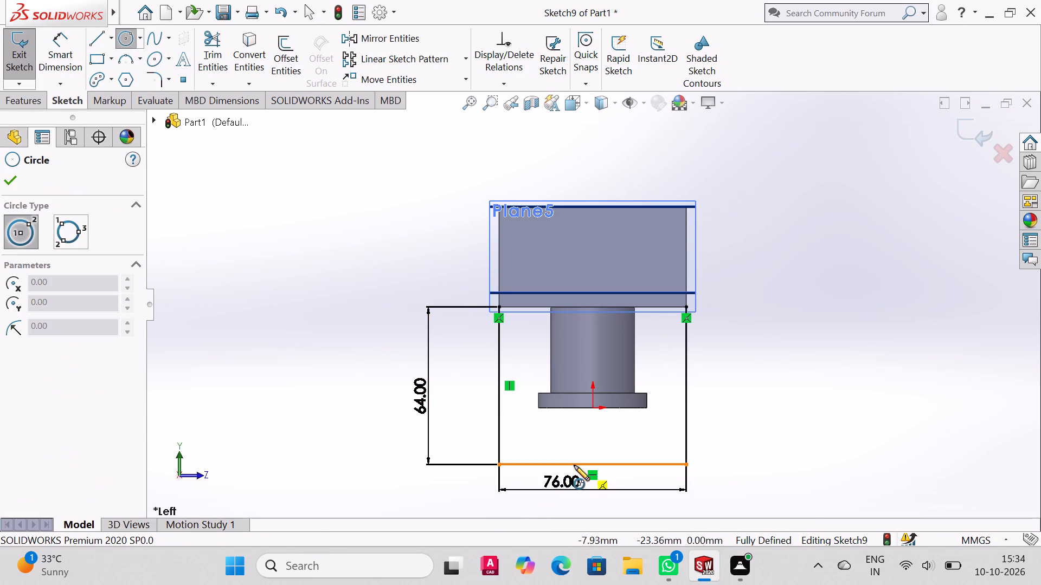
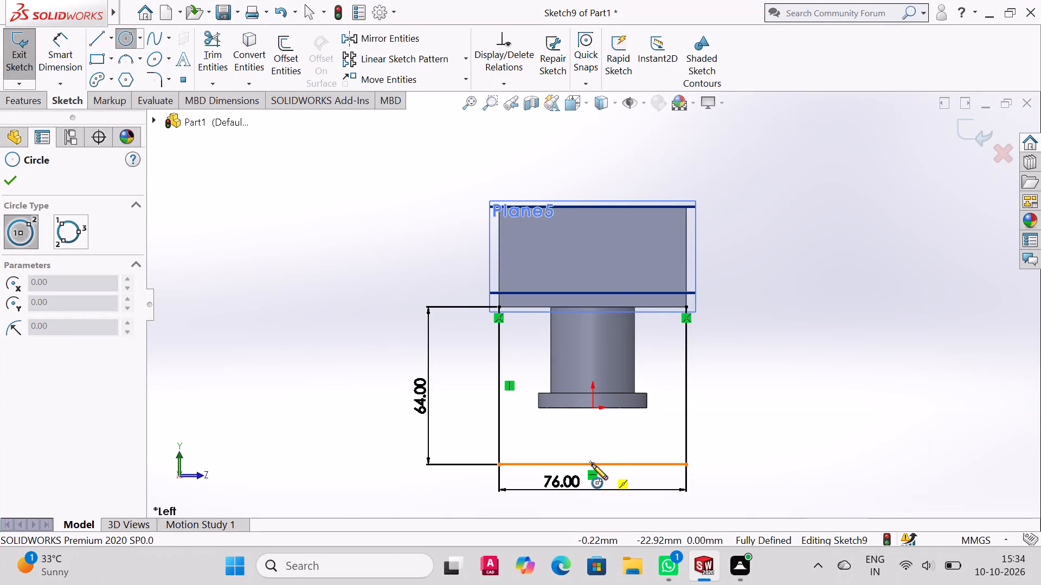
Sketch two concentric circles, radii about 10 mm and 16 mm, centred on the midpoint of the 76 mm bottom line.
click(592, 464)
click(618, 466)
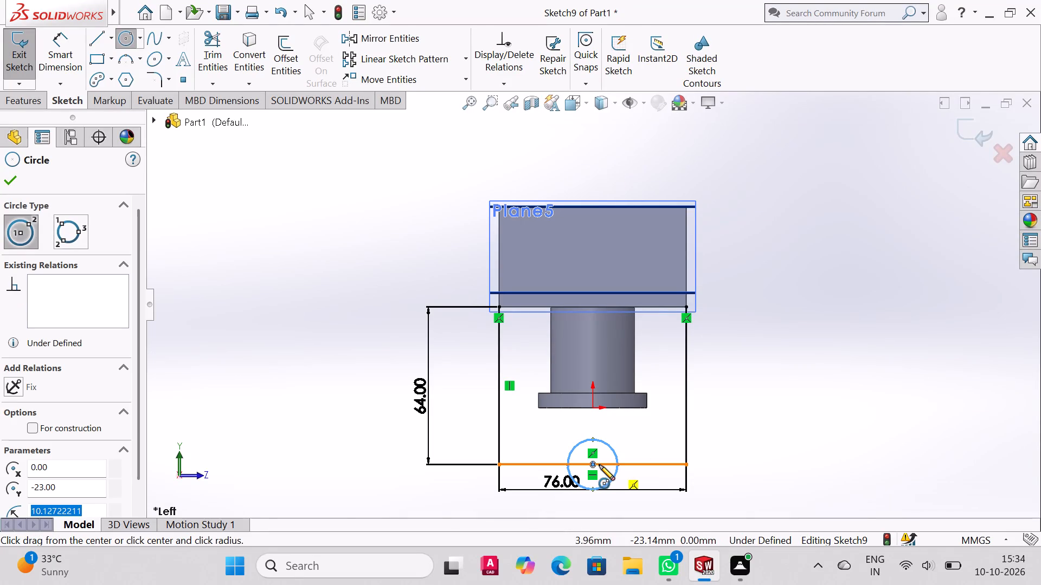
click(592, 465)
click(630, 474)
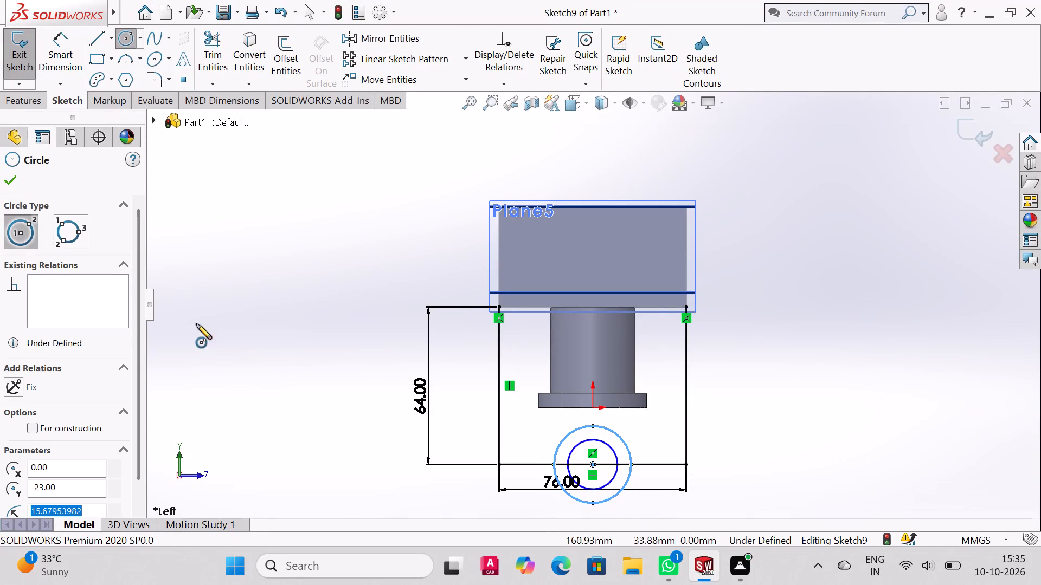
click(13, 174)
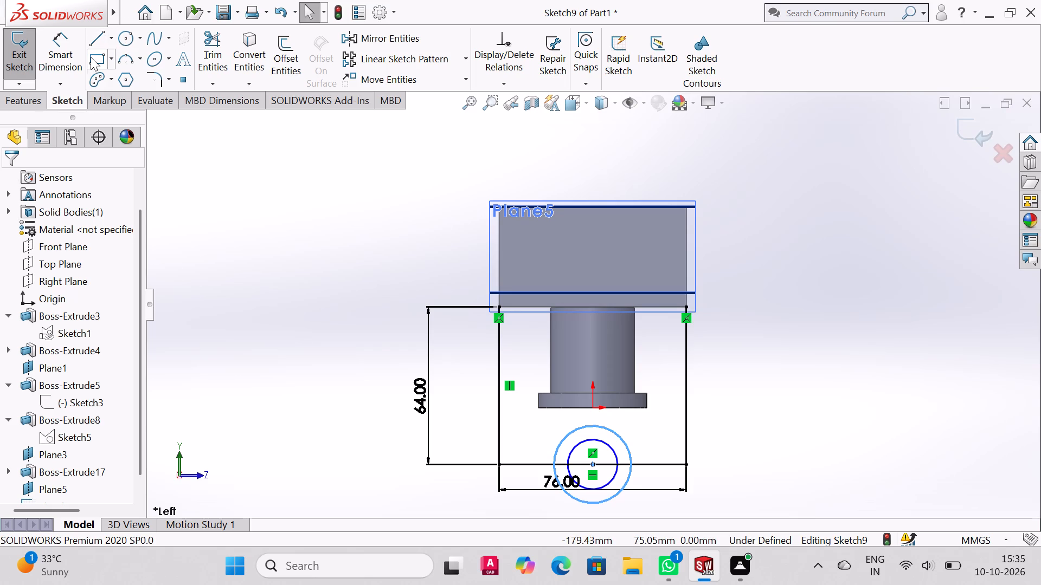
Dimension the outer circle's diameter as 32 mm.
click(69, 44)
click(626, 442)
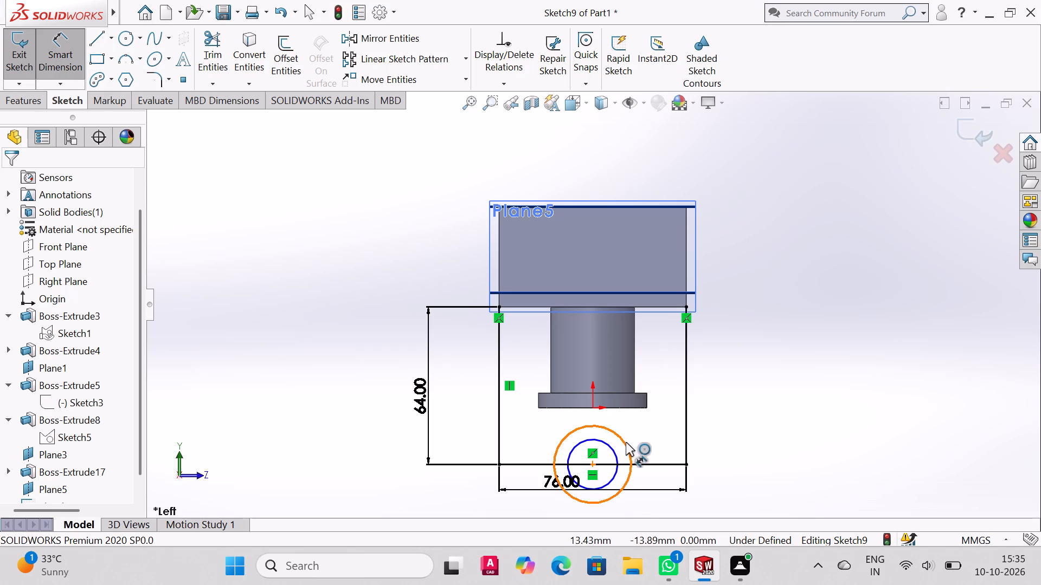
click(728, 433)
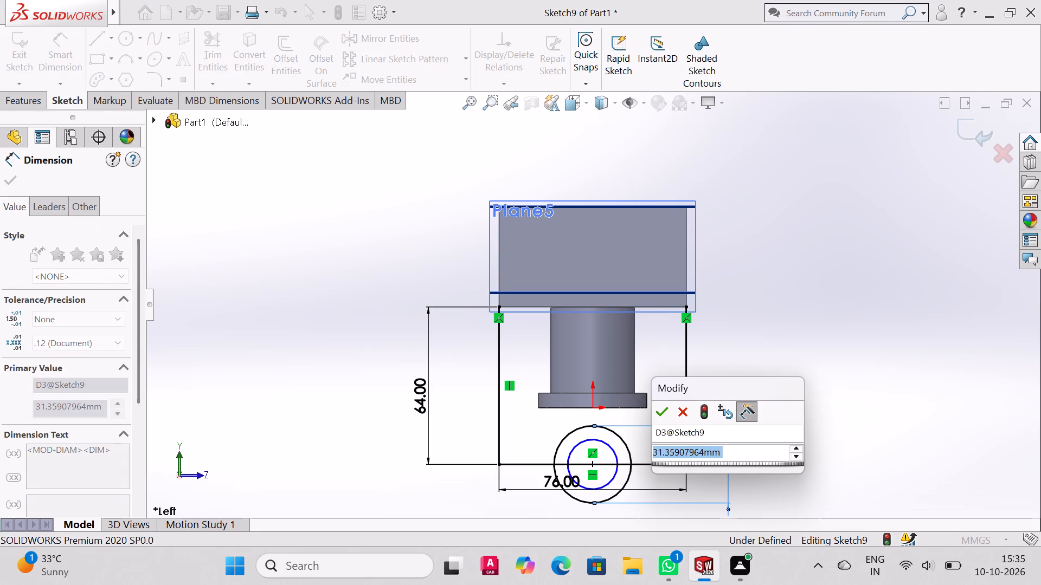
text(32)
key(Return)
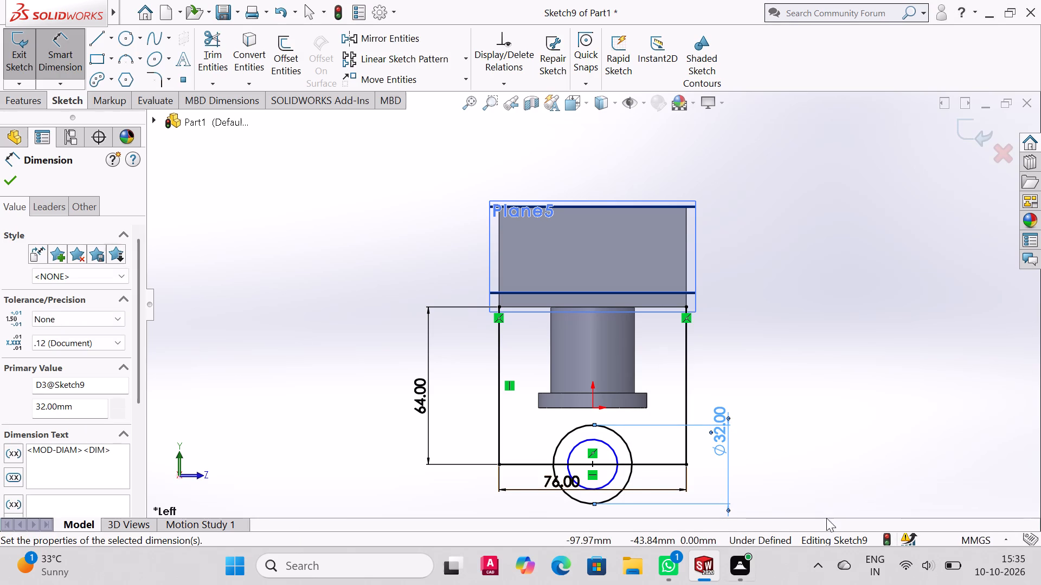
Dimension the inner circle's diameter as 12 mm.
click(614, 454)
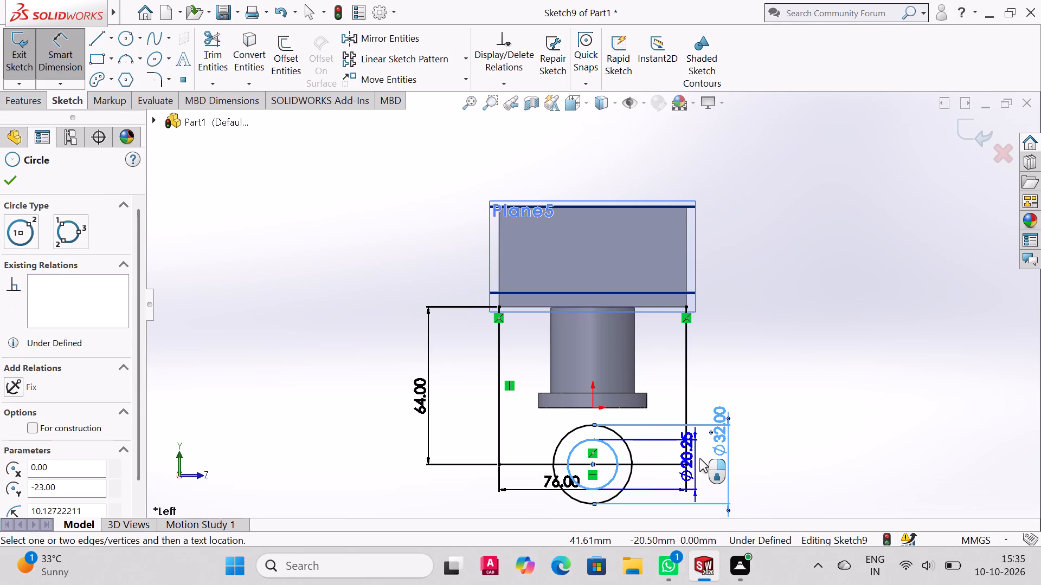
click(703, 459)
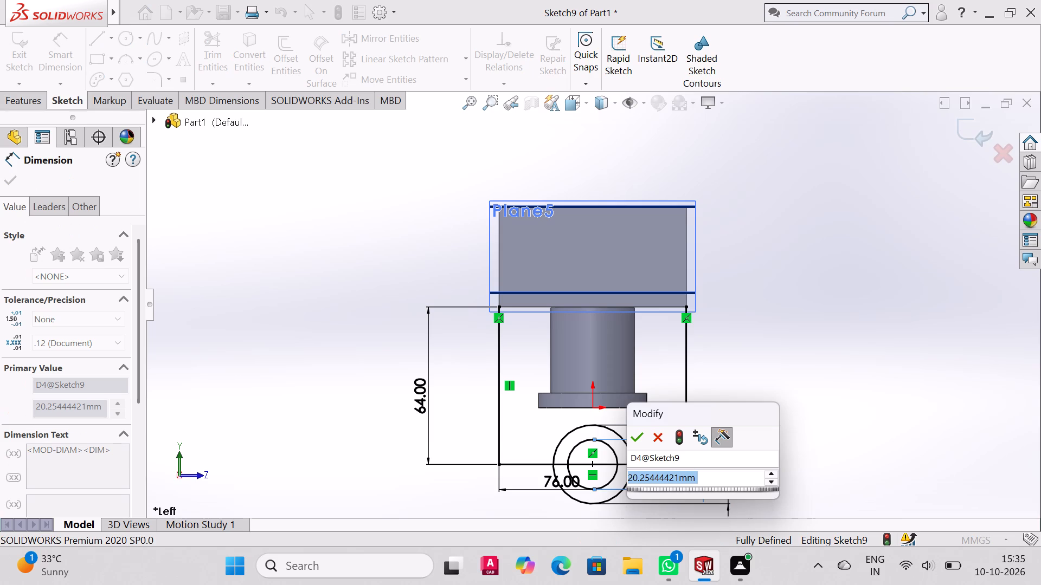
text(12)
key(Return)
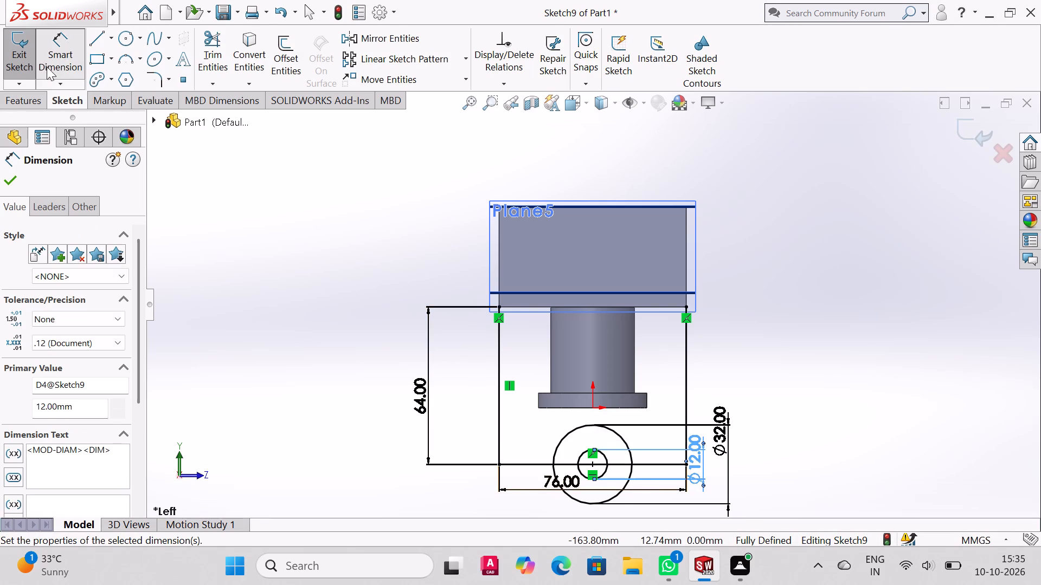
Draw a line about 73 mm long from the end plate's lower corner at the 64 mm dimension, tangent to the 32 mm circle.
click(92, 37)
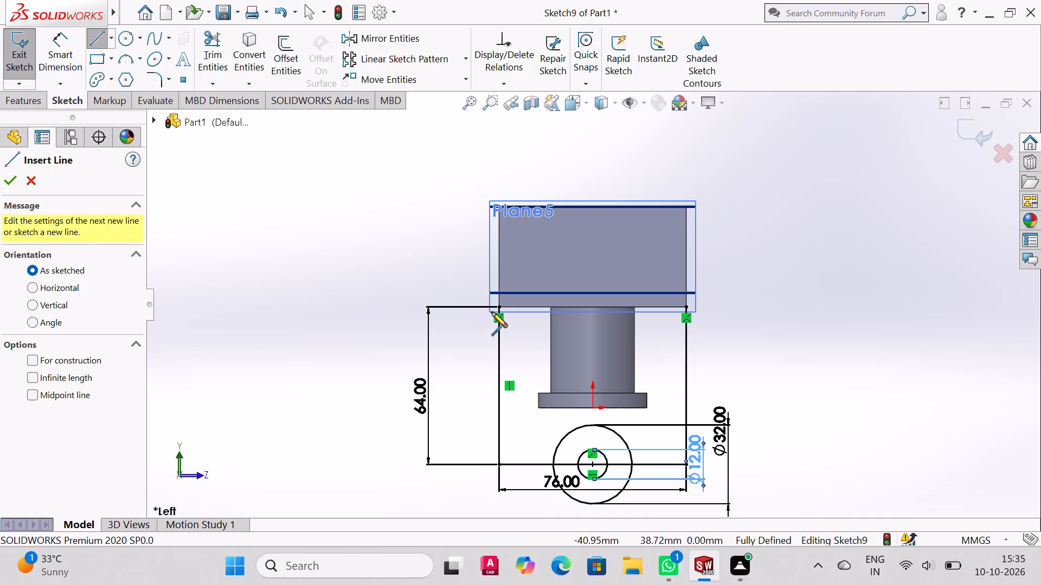
click(499, 305)
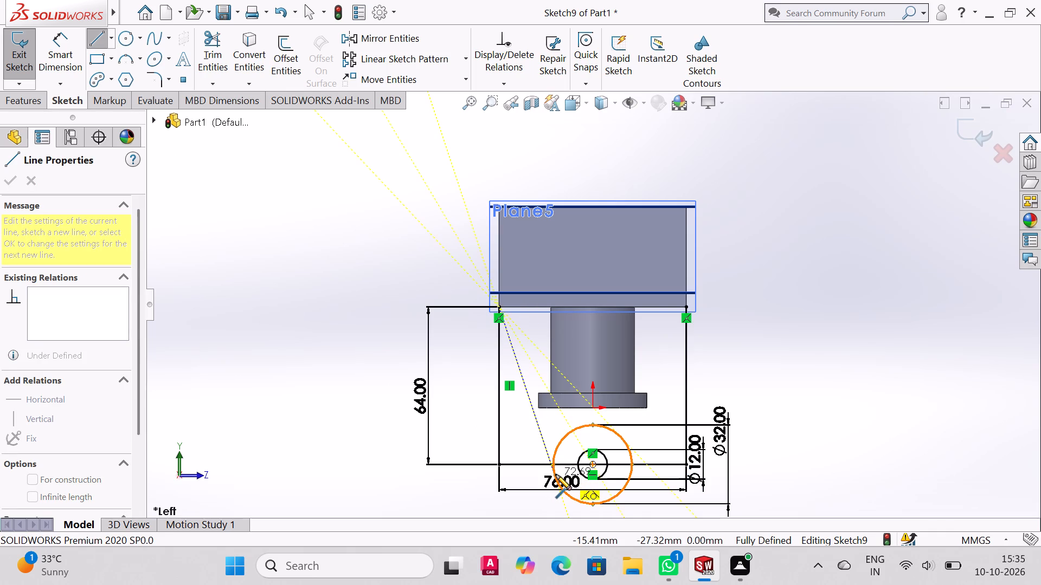
click(555, 475)
right_click(555, 475)
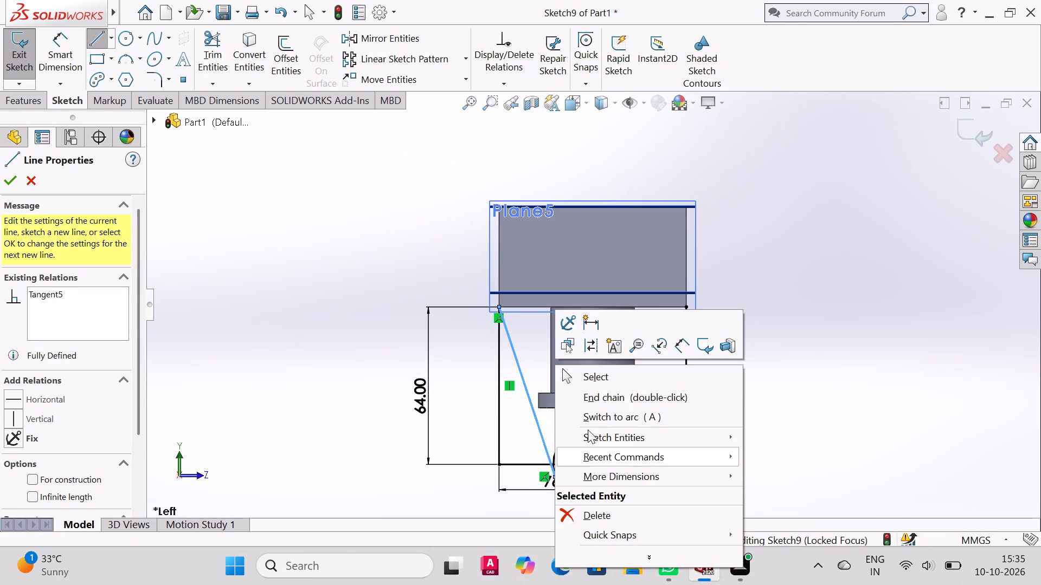
click(594, 376)
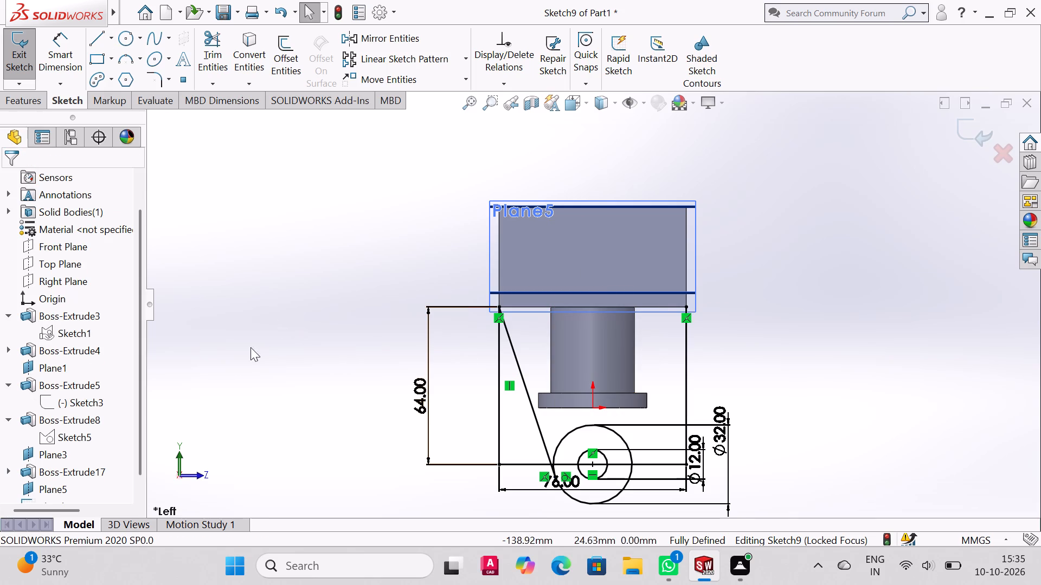
Draw a matching line about 73 mm long from the end plate's opposite lower corner, tangent to the 32 mm circle's other side.
click(89, 38)
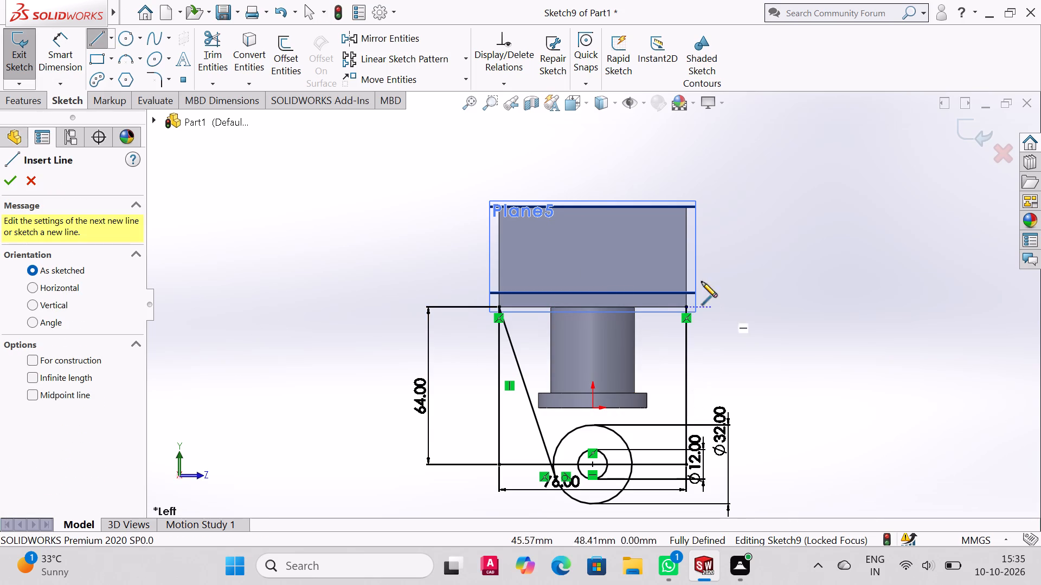
click(686, 307)
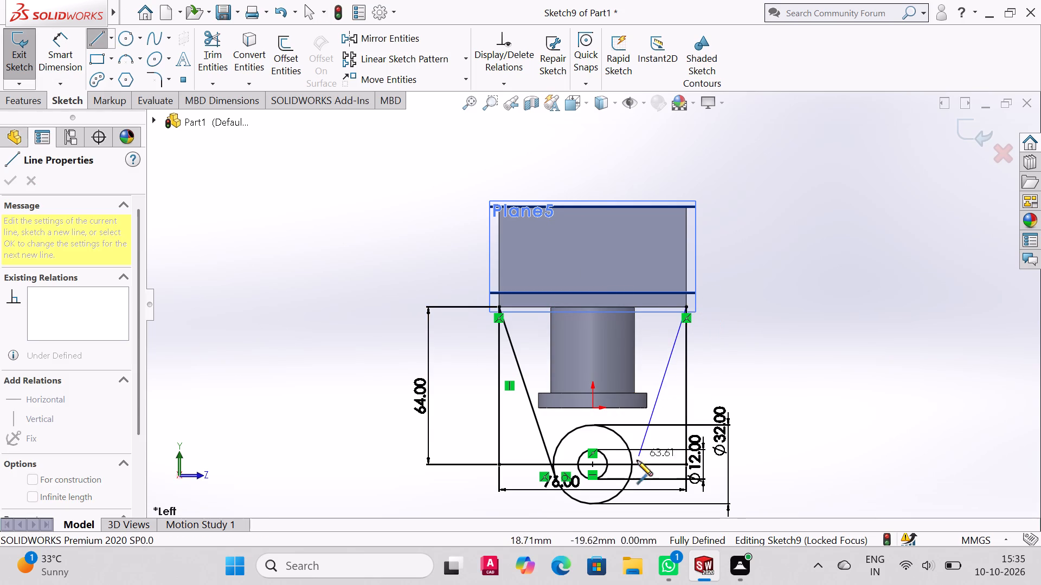
click(629, 474)
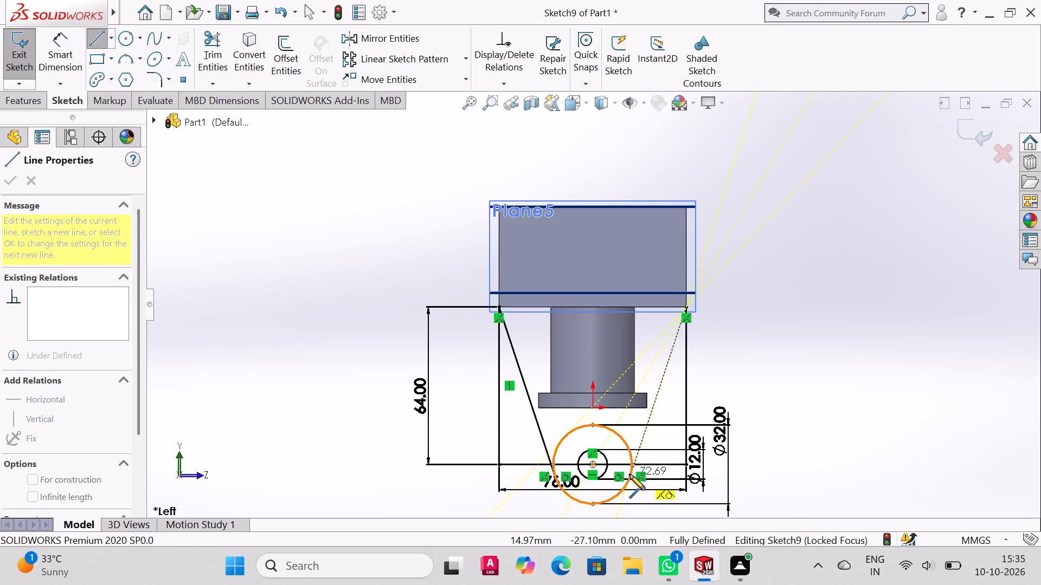
right_click(629, 473)
click(688, 373)
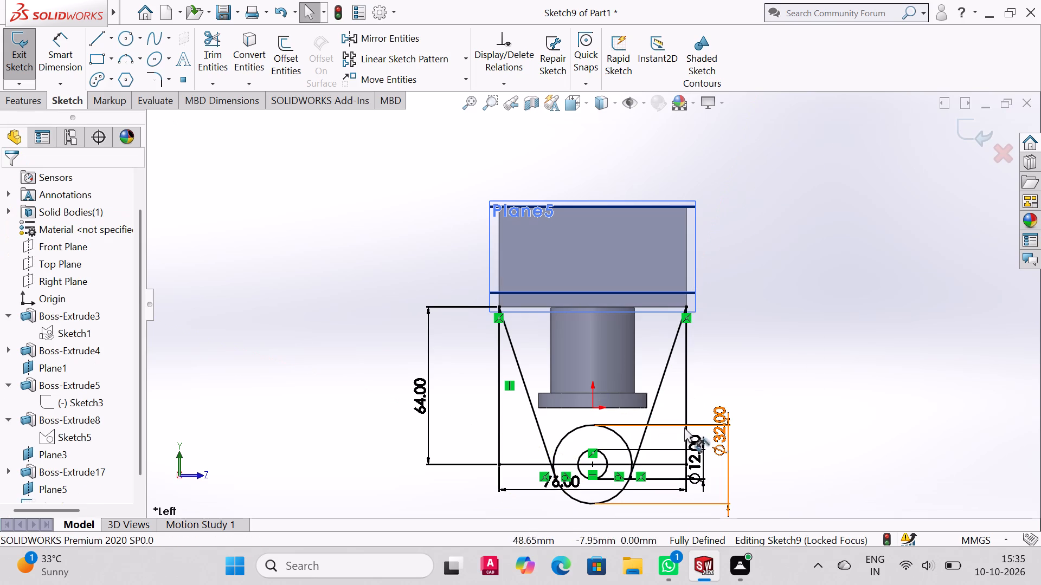
Trim away both vertical side lines and the bottom line's outer ends beyond the tangent lines.
click(212, 45)
drag(467, 400, 524, 413)
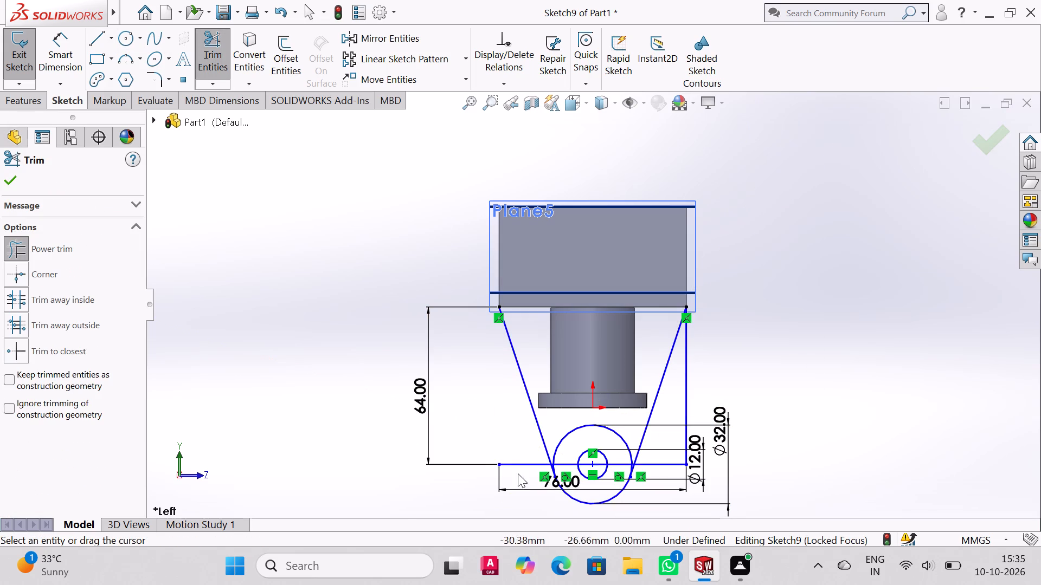
drag(504, 425, 517, 480)
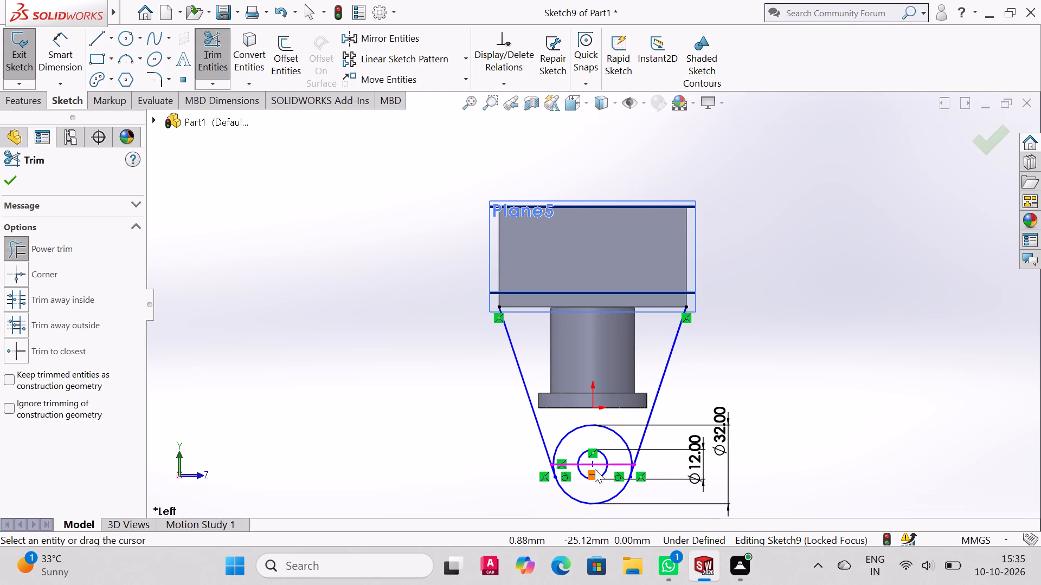
Trim away the upper arc of the 32 mm circle between the tangent lines.
scroll(620, 459, up, 2)
scroll(638, 453, down, 4)
scroll(647, 462, up, 2)
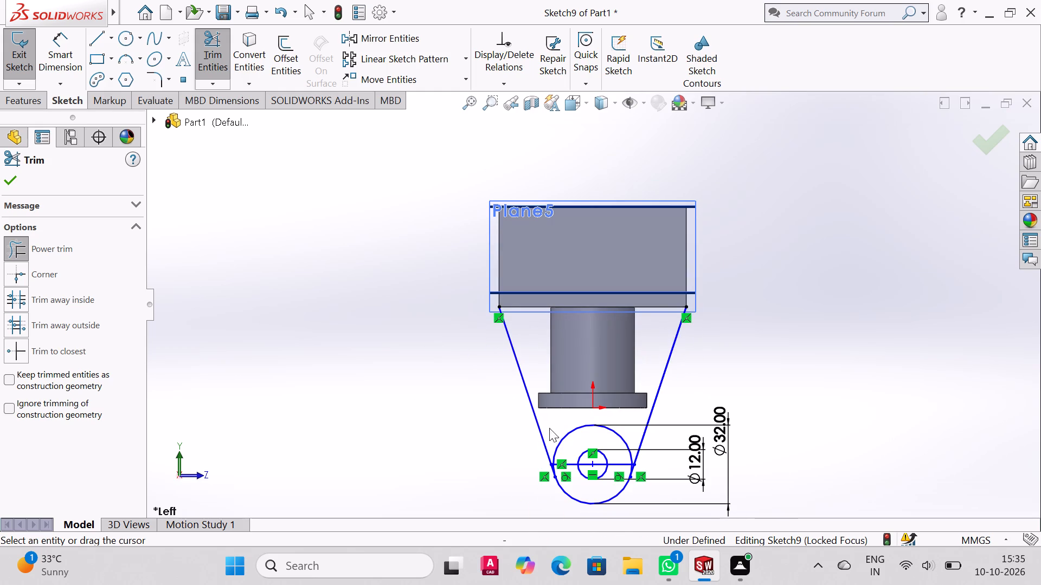
drag(552, 425, 583, 443)
Trim the horizontal line segments on both sides of the 12 mm circle, between it and the remaining outer arc.
scroll(616, 449, up, 2)
scroll(627, 435, down, 1)
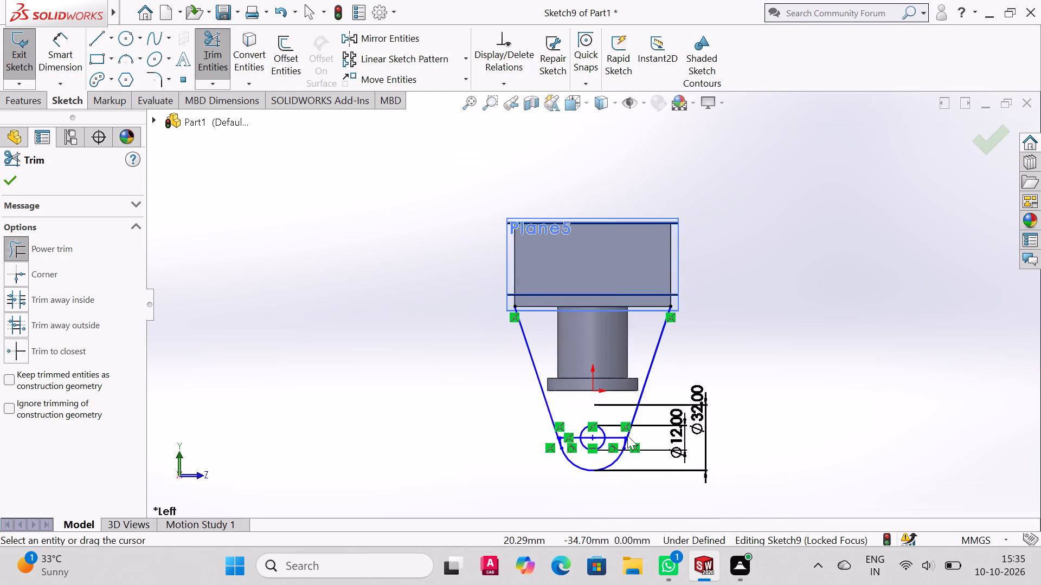
scroll(627, 435, down, 1)
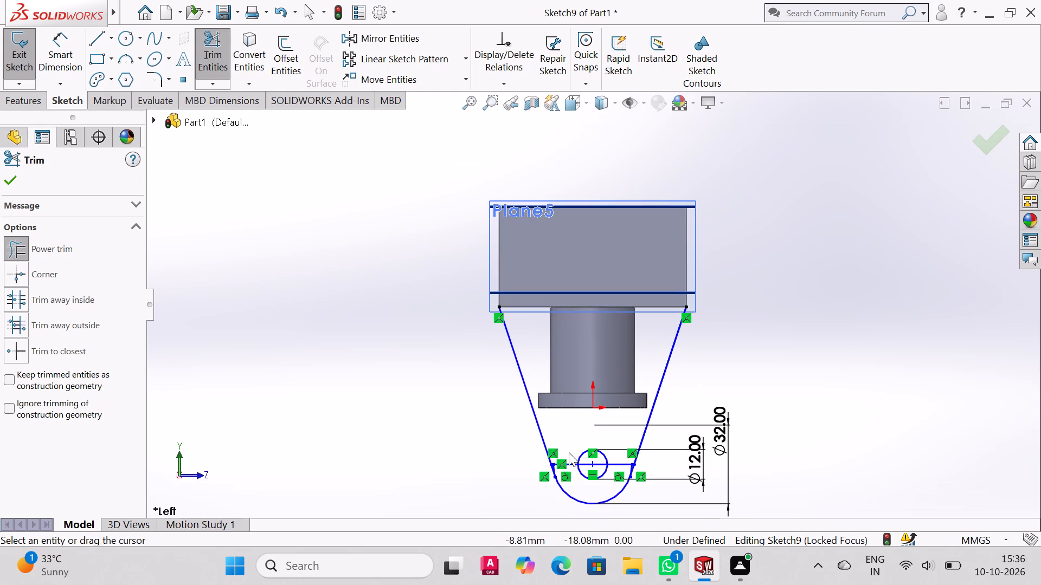
drag(568, 452, 572, 469)
drag(621, 453, 620, 468)
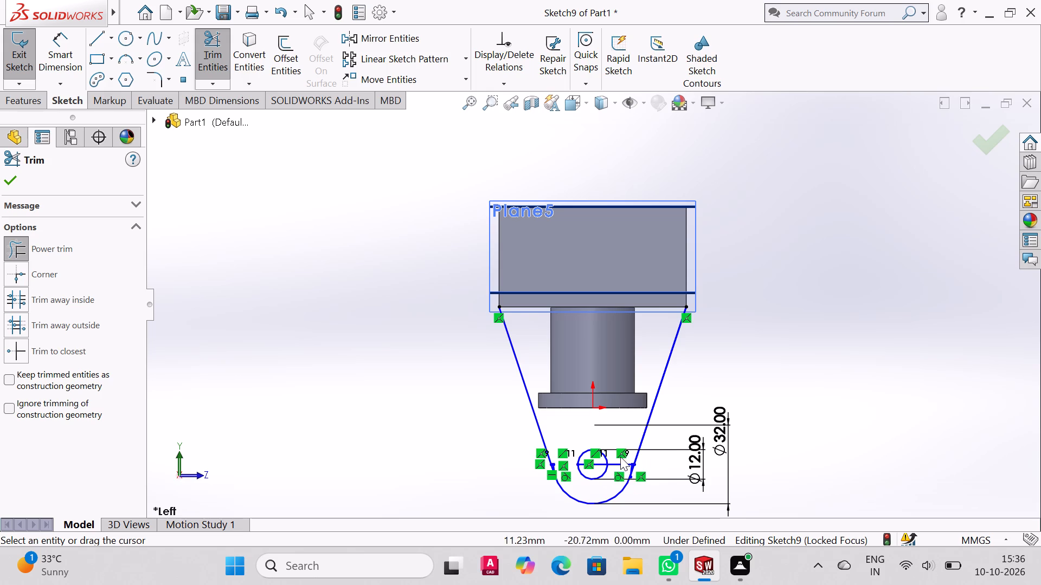
scroll(621, 453, up, 2)
scroll(624, 453, down, 3)
scroll(646, 476, up, 3)
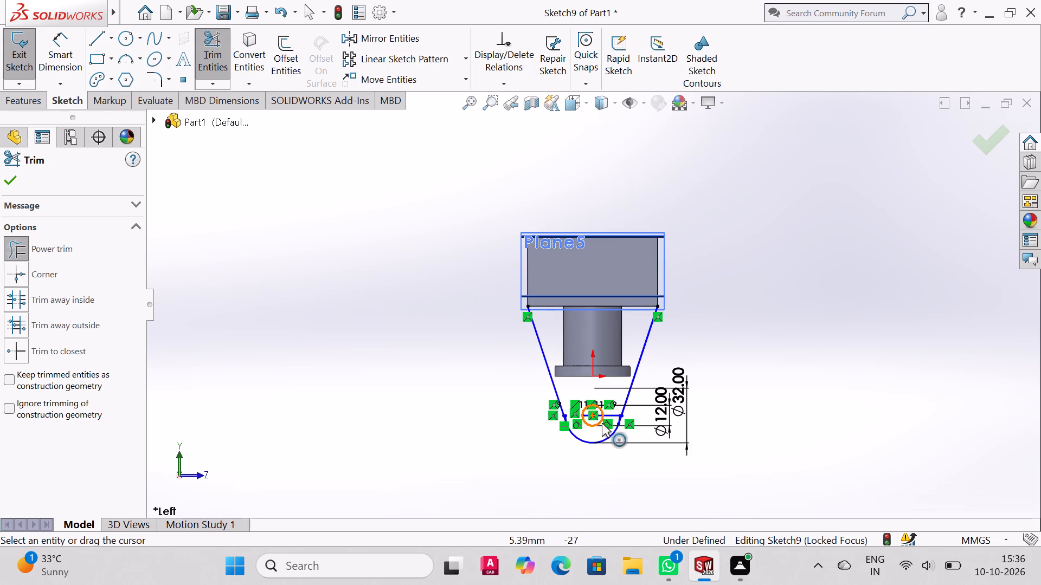
drag(605, 407, 608, 417)
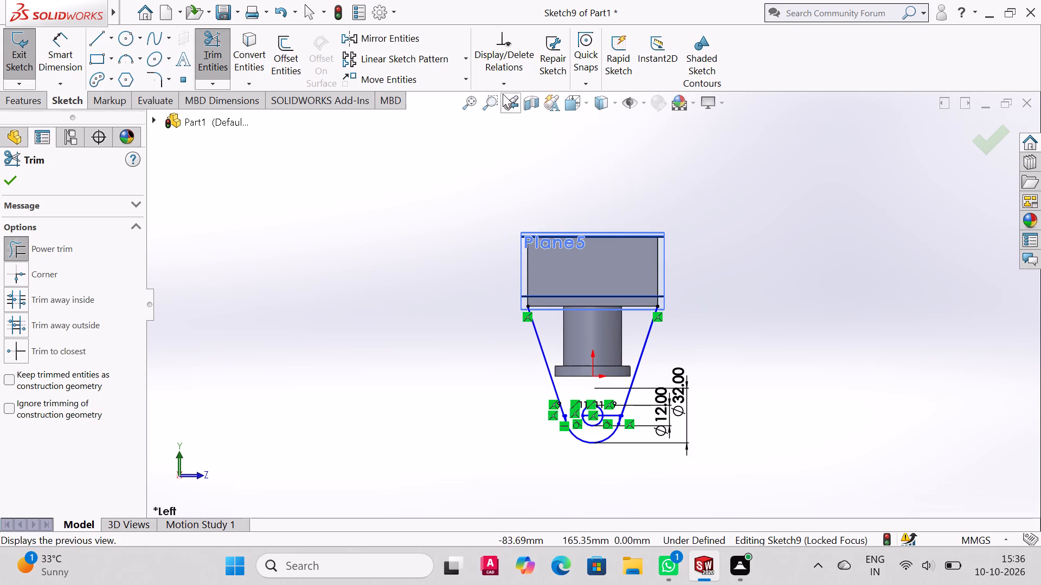
click(487, 105)
drag(508, 381, 667, 450)
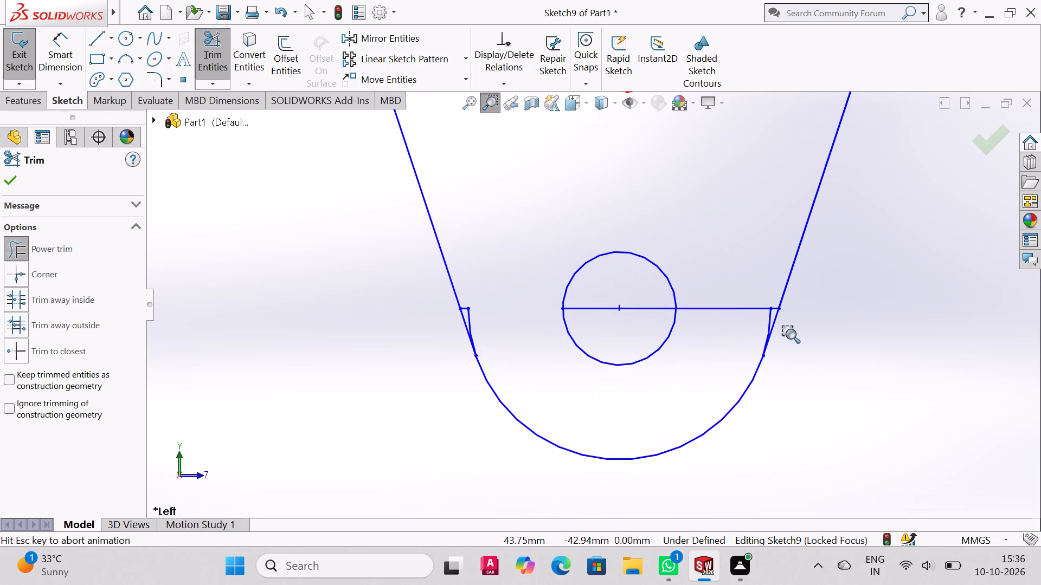
click(223, 36)
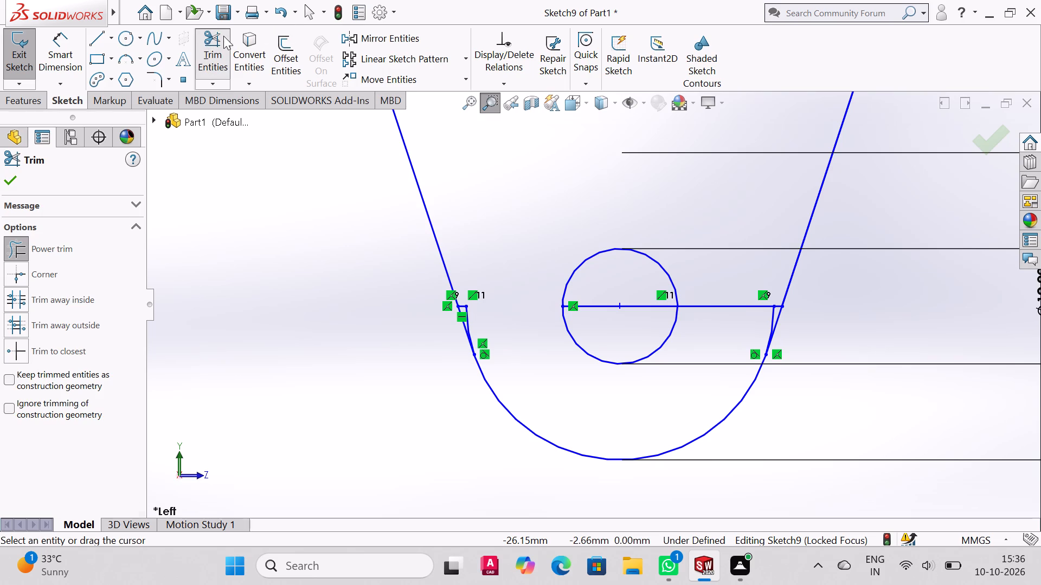
drag(719, 271, 717, 327)
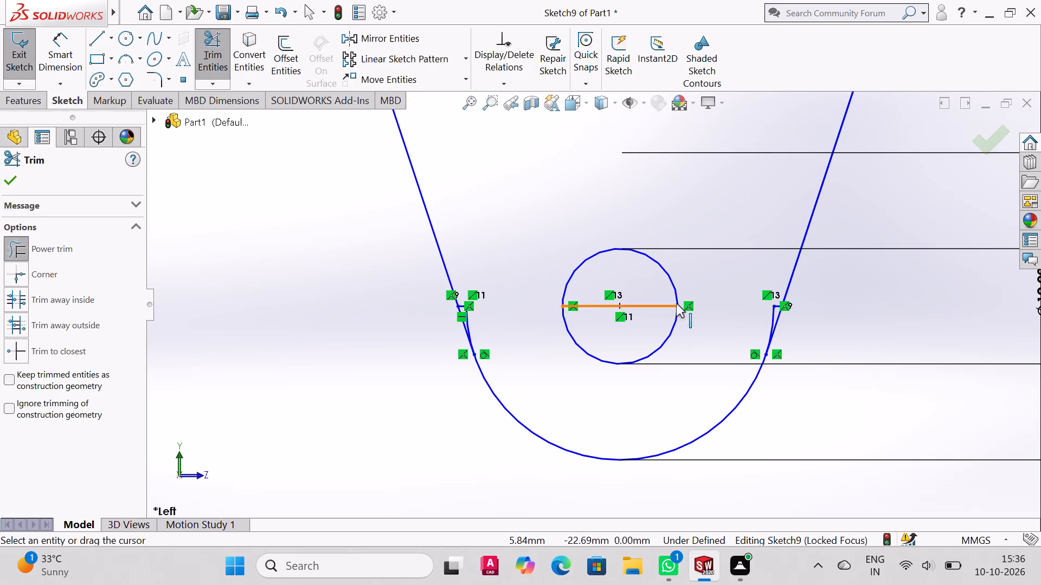
Trim the leftover arc pieces and short horizontal stubs beside the lower ends of the tangent lines.
scroll(811, 304, up, 2)
scroll(852, 303, down, 4)
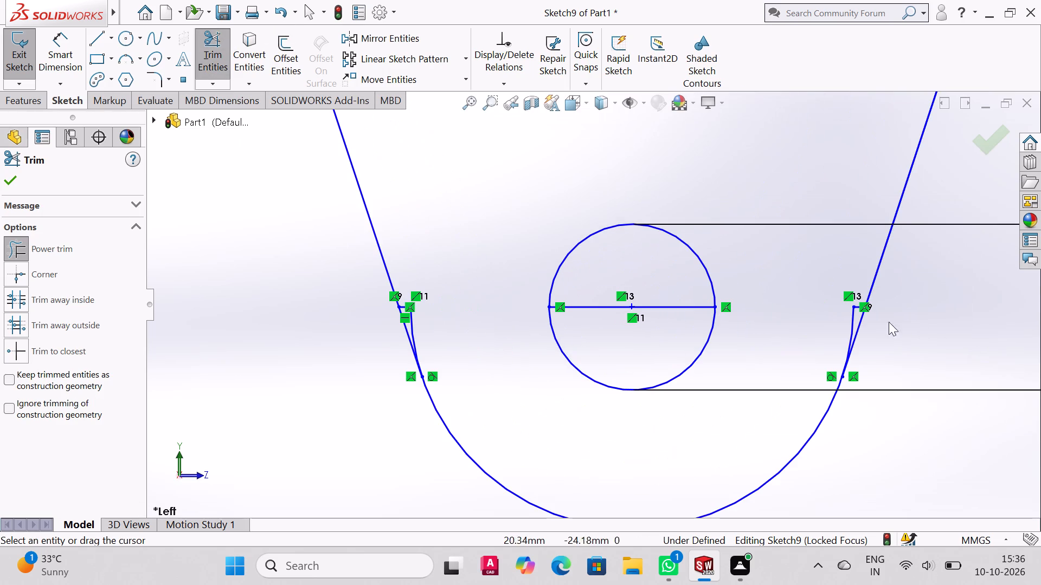
drag(843, 322, 855, 318)
drag(858, 294, 858, 303)
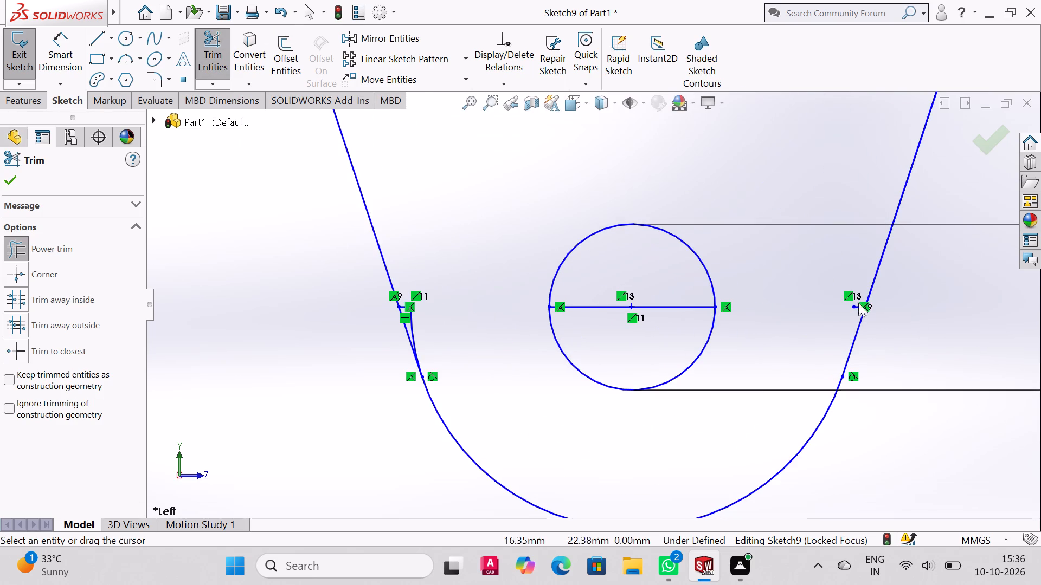
drag(858, 303, 857, 322)
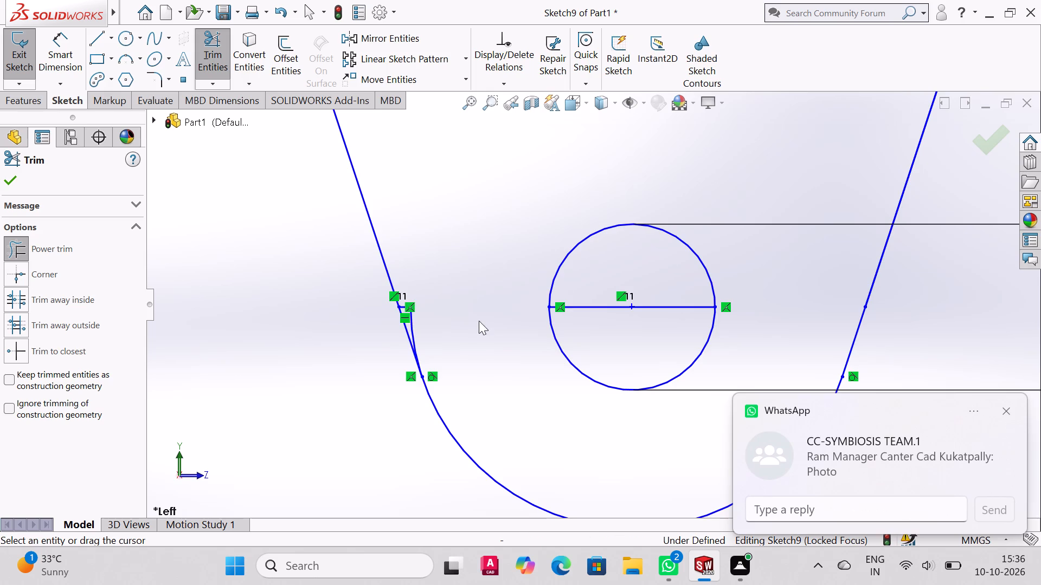
scroll(481, 310, up, 2)
scroll(463, 283, down, 3)
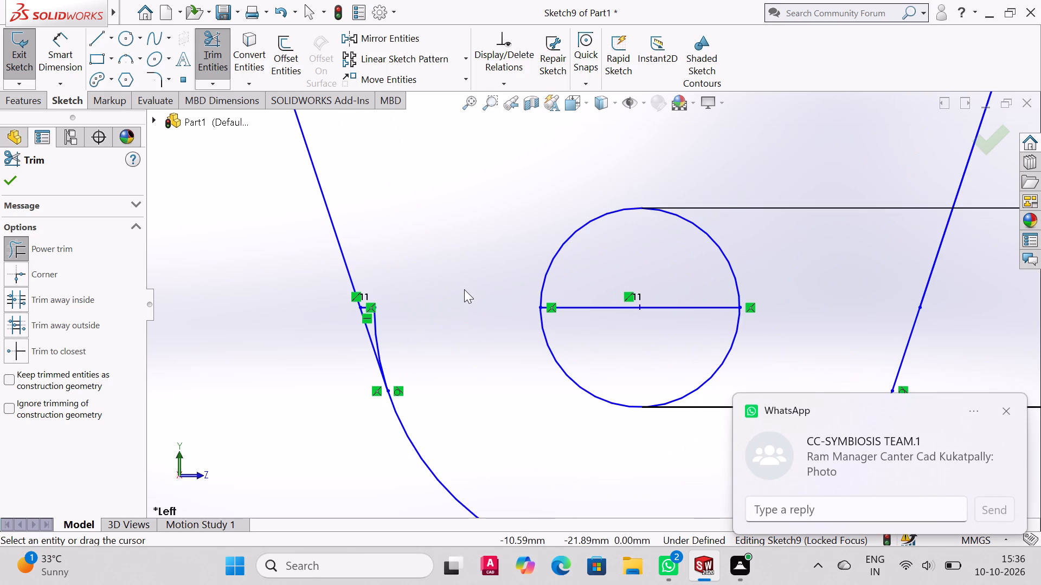
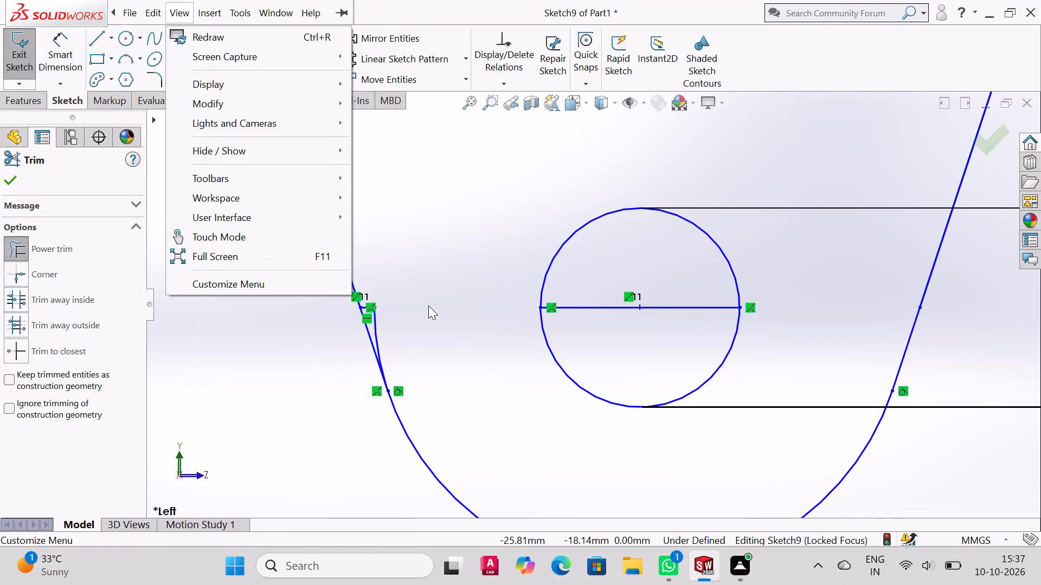
Trim the leftover arc piece and short horizontal stub beside the lower end of the left tangent line.
scroll(428, 305, up, 2)
scroll(428, 305, down, 3)
click(430, 220)
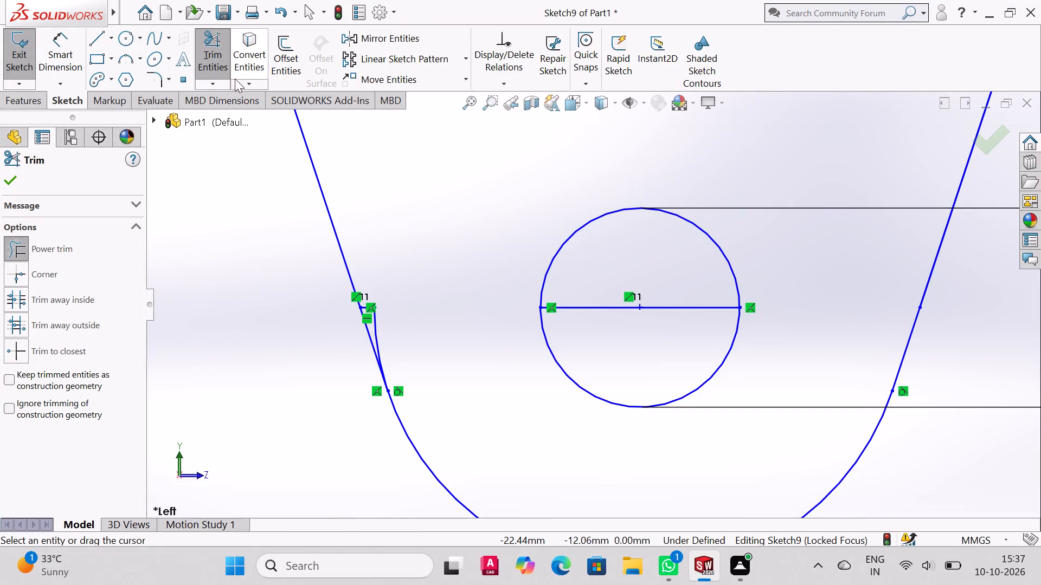
drag(371, 290, 365, 307)
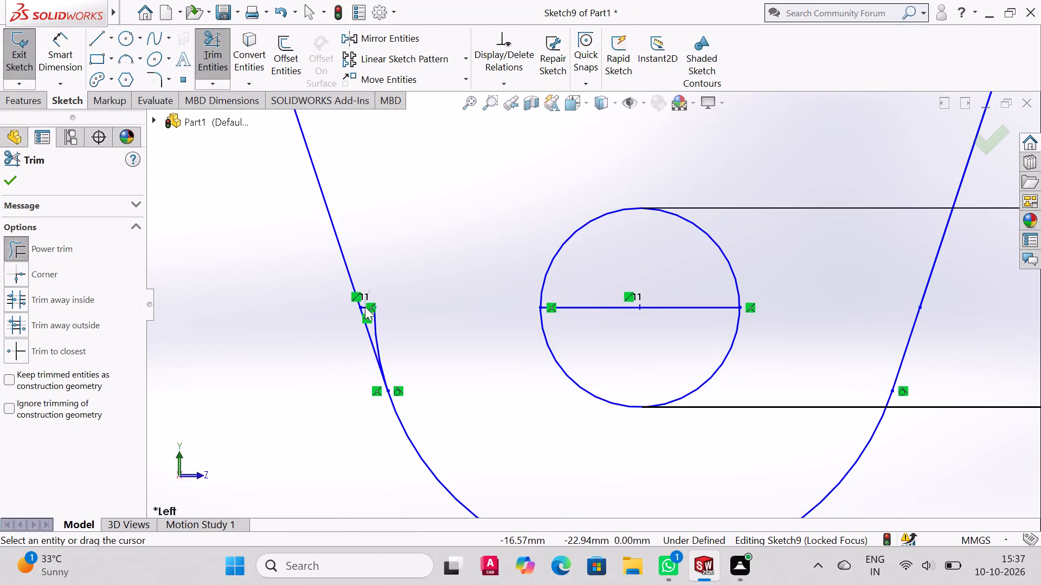
drag(365, 307, 411, 336)
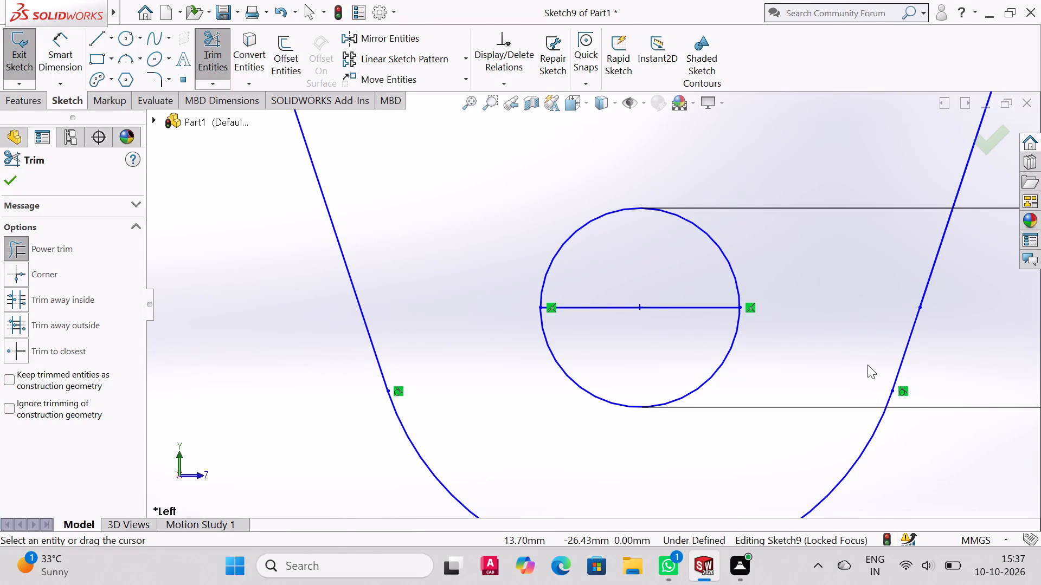
Trim away the horizontal line segment inside the 12 mm circle and finish trimming.
scroll(668, 305, up, 4)
drag(586, 292, 632, 302)
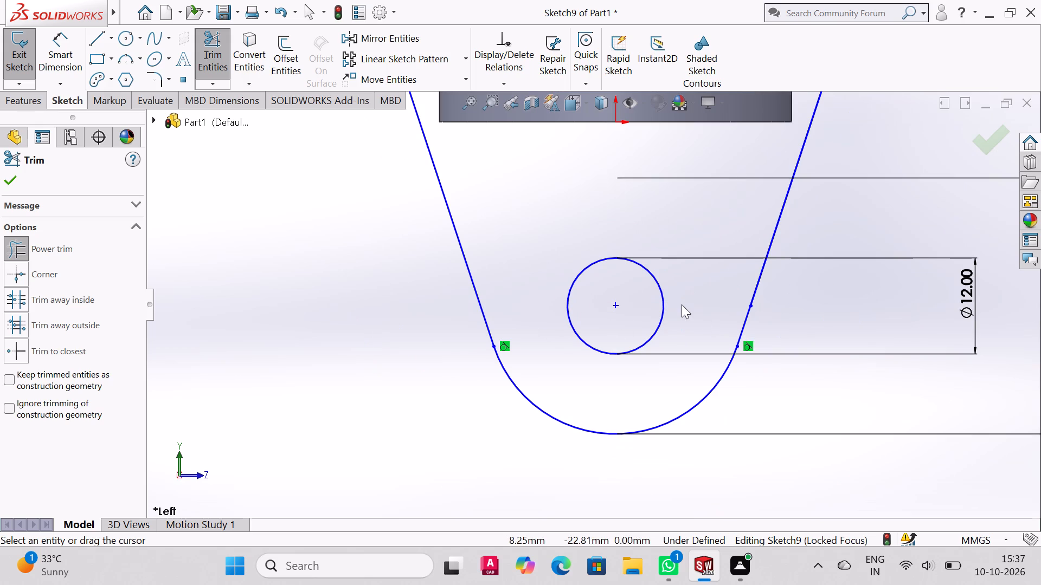
scroll(516, 219, up, 2)
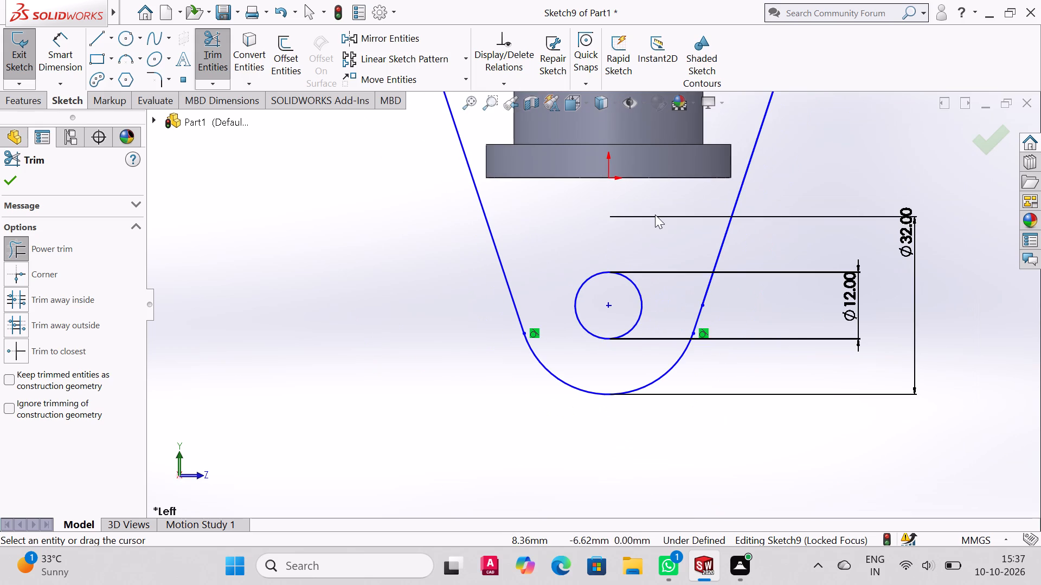
scroll(655, 214, up, 2)
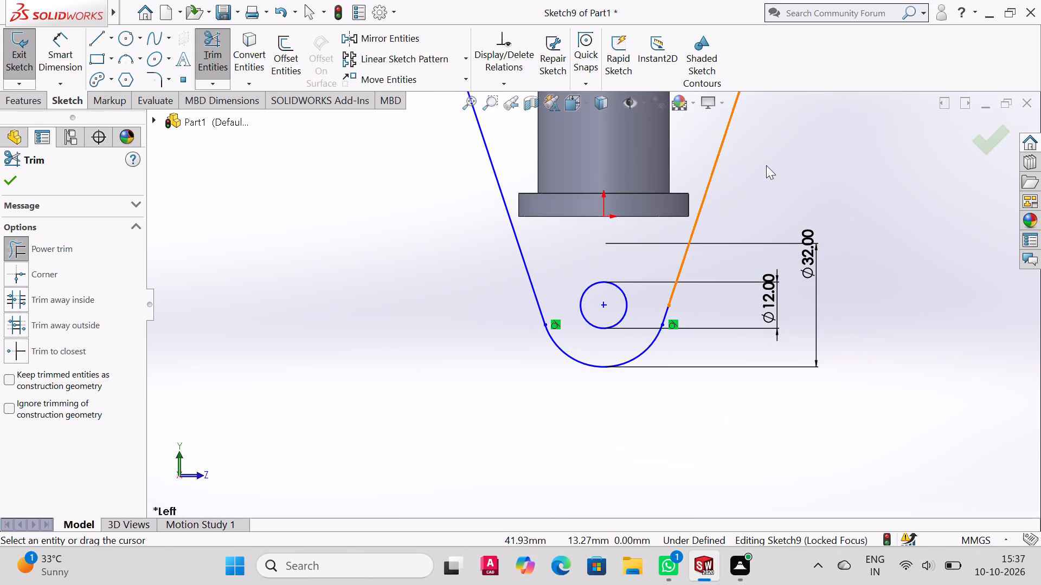
click(7, 181)
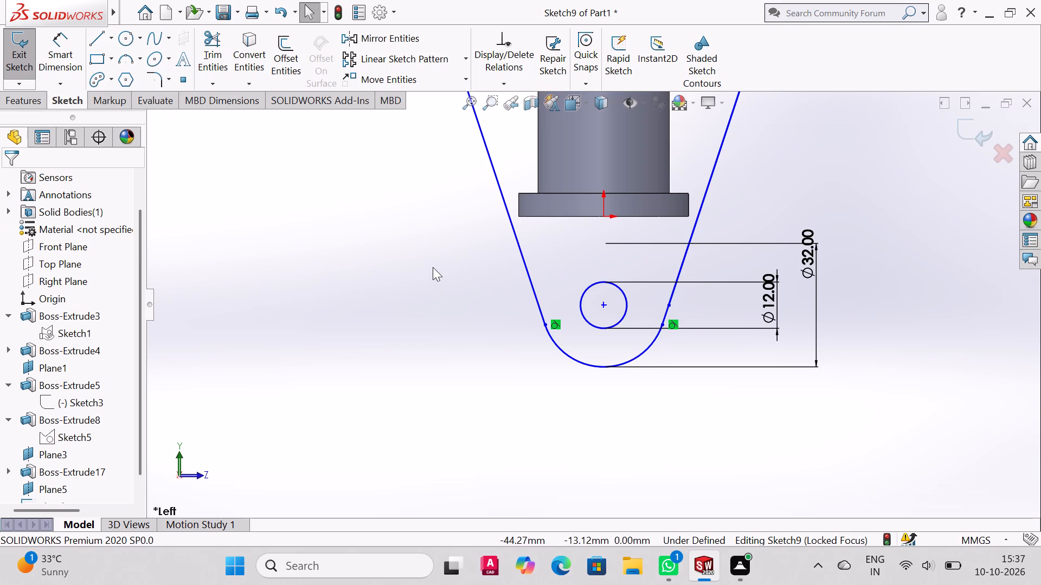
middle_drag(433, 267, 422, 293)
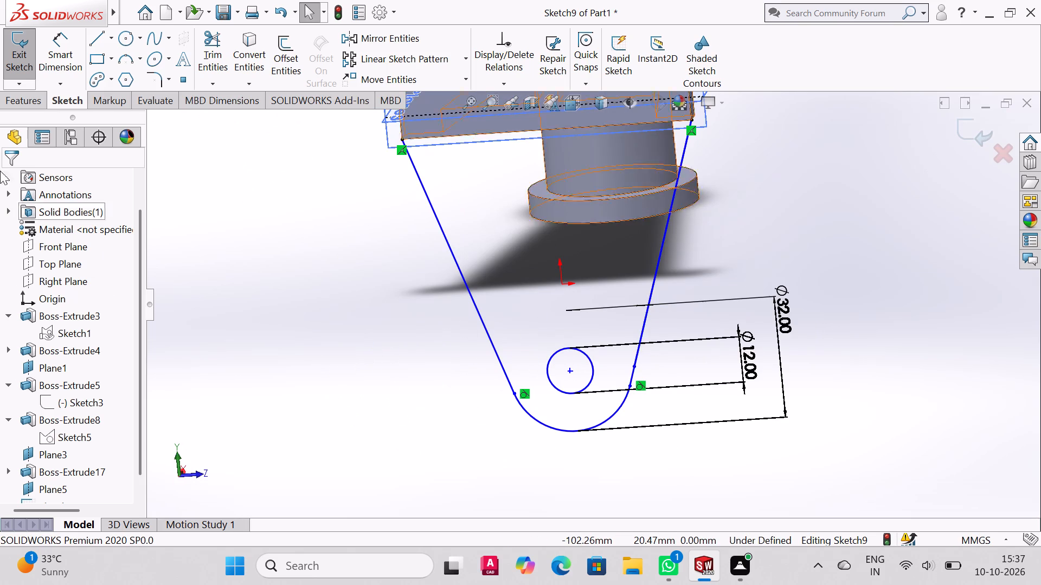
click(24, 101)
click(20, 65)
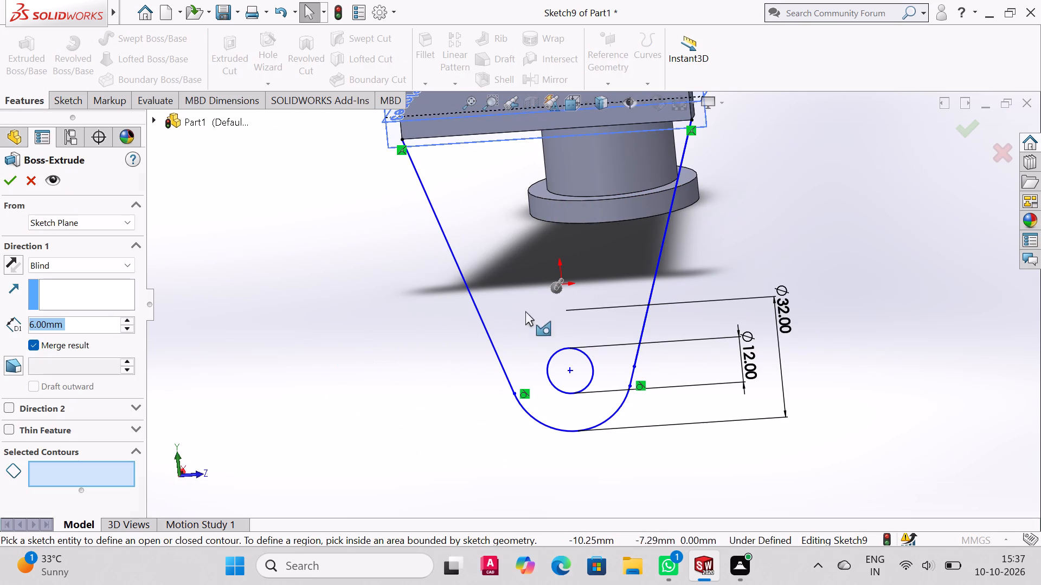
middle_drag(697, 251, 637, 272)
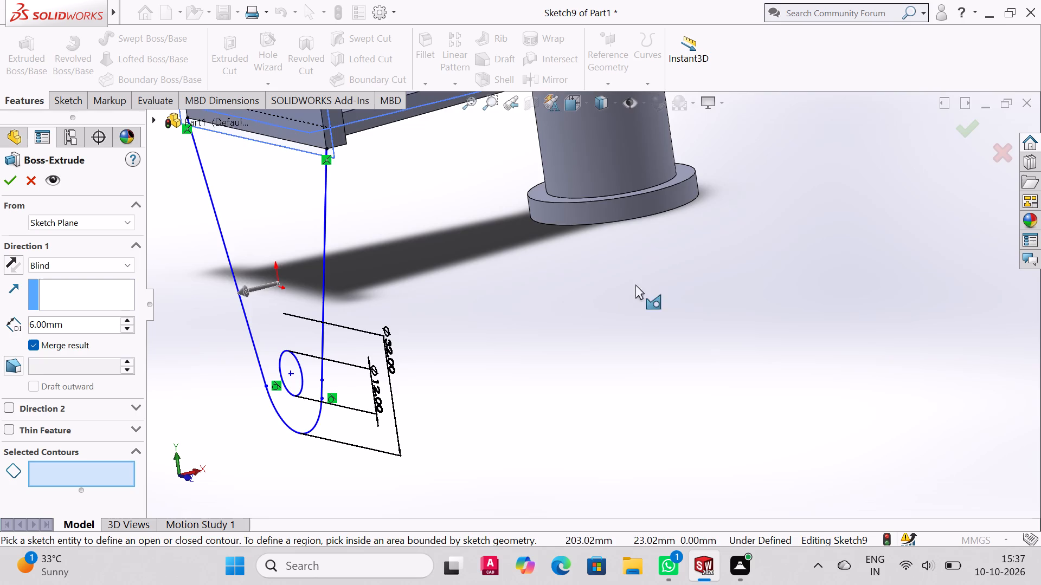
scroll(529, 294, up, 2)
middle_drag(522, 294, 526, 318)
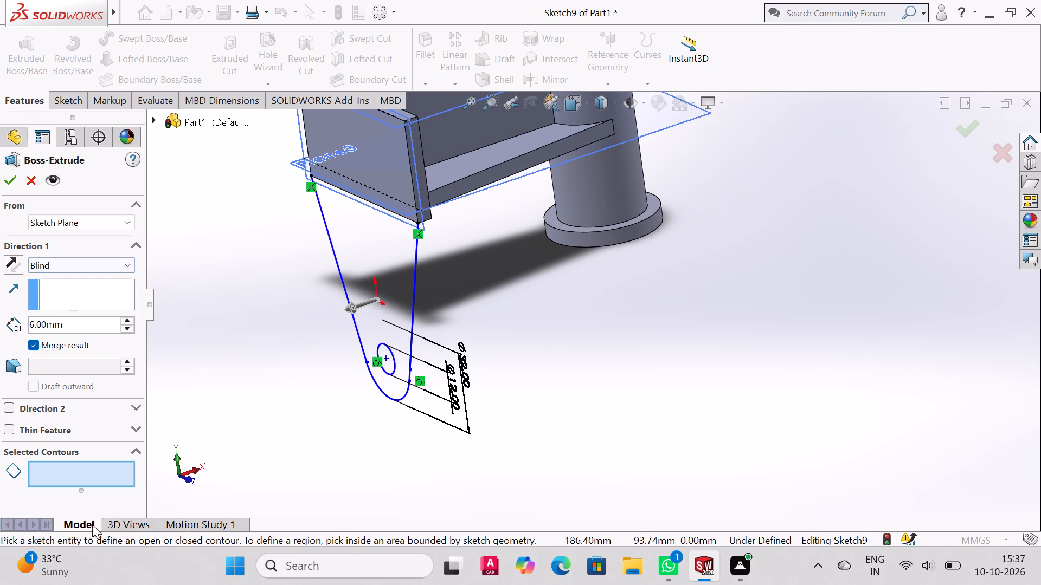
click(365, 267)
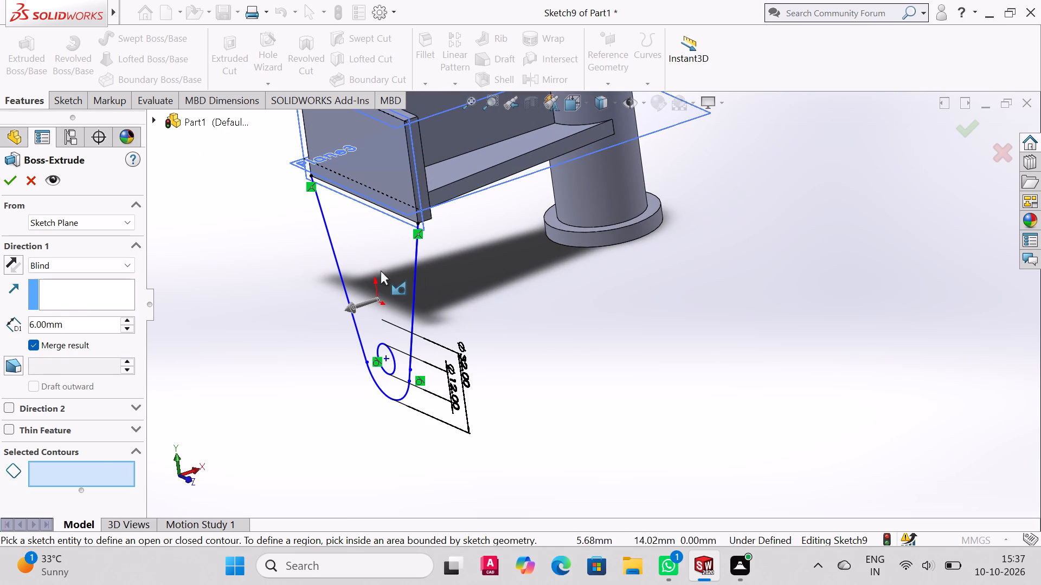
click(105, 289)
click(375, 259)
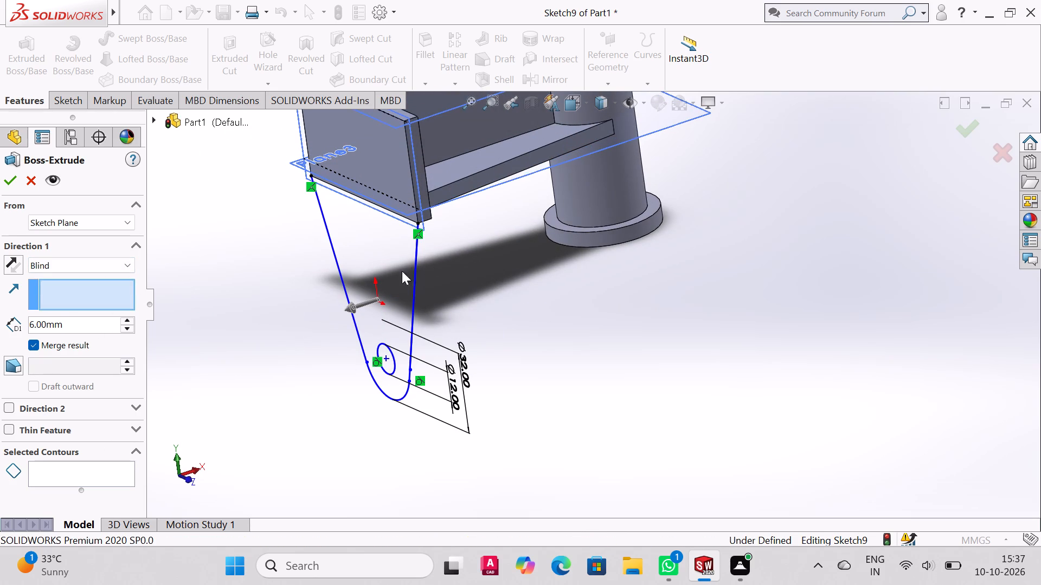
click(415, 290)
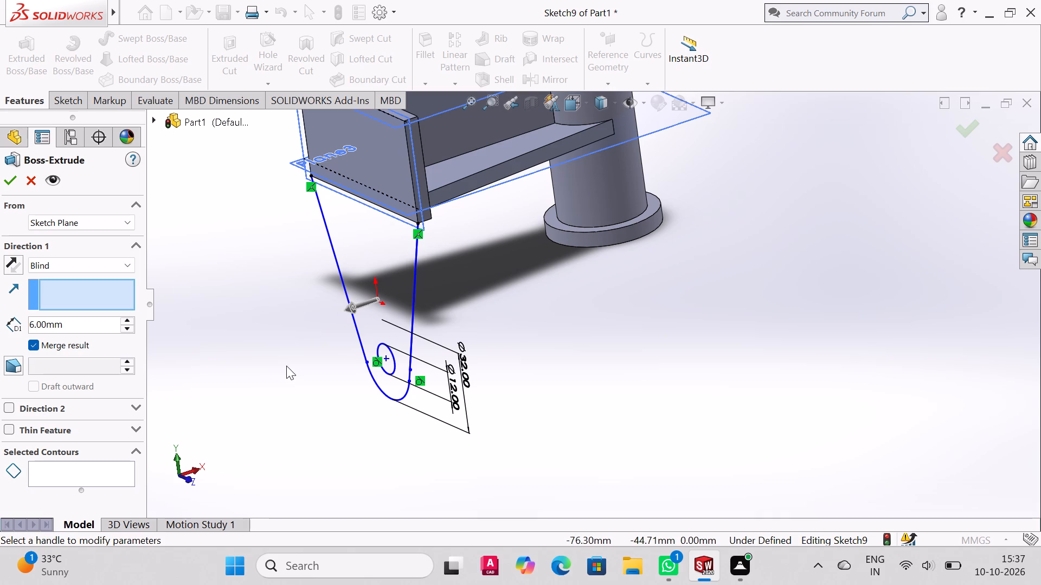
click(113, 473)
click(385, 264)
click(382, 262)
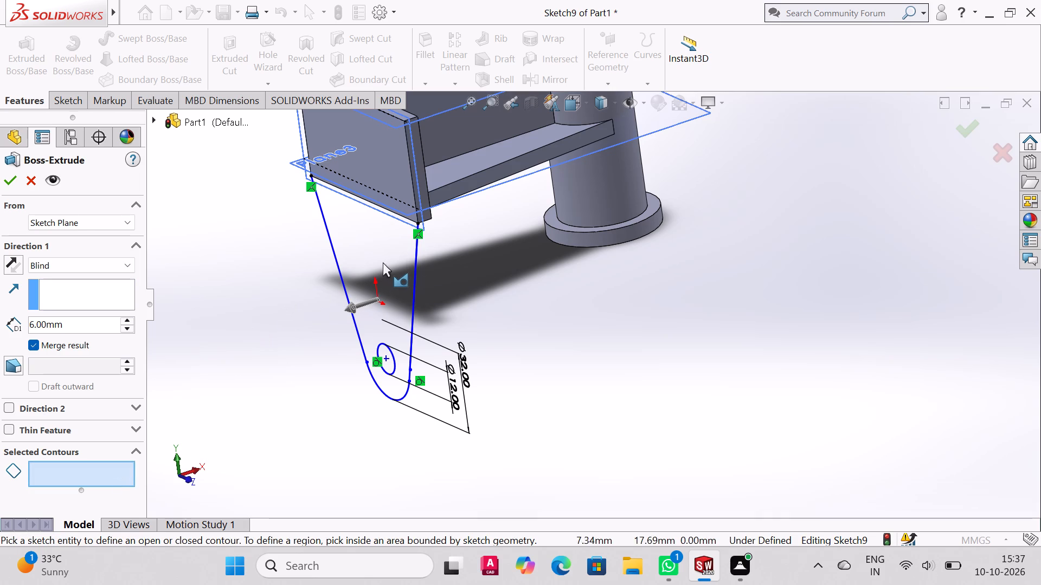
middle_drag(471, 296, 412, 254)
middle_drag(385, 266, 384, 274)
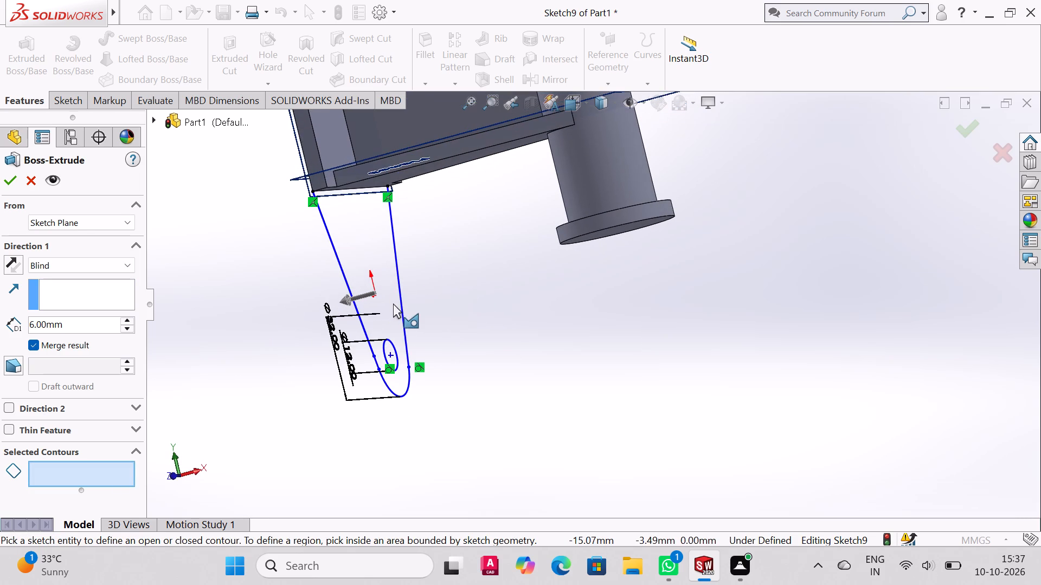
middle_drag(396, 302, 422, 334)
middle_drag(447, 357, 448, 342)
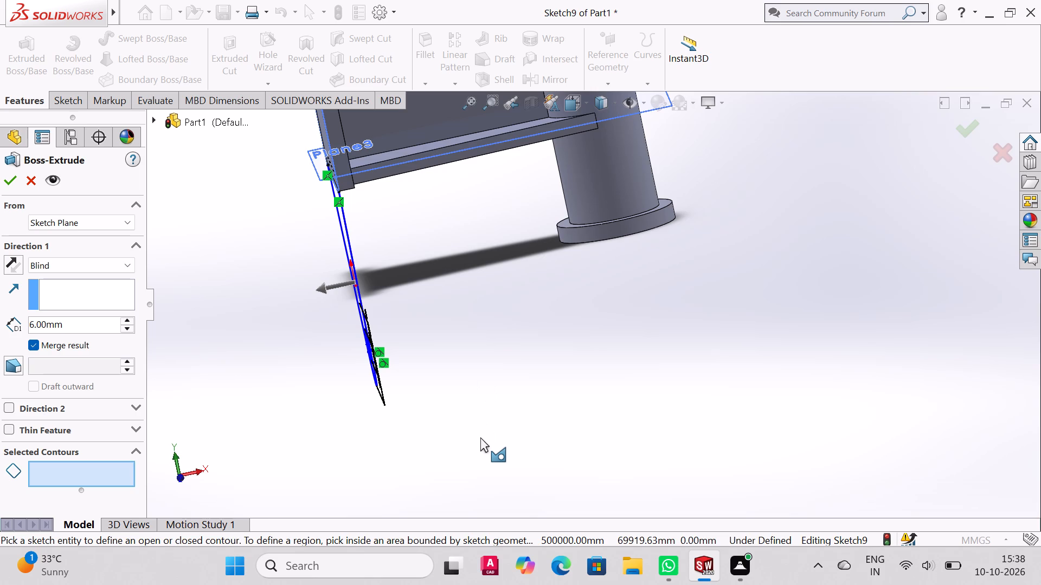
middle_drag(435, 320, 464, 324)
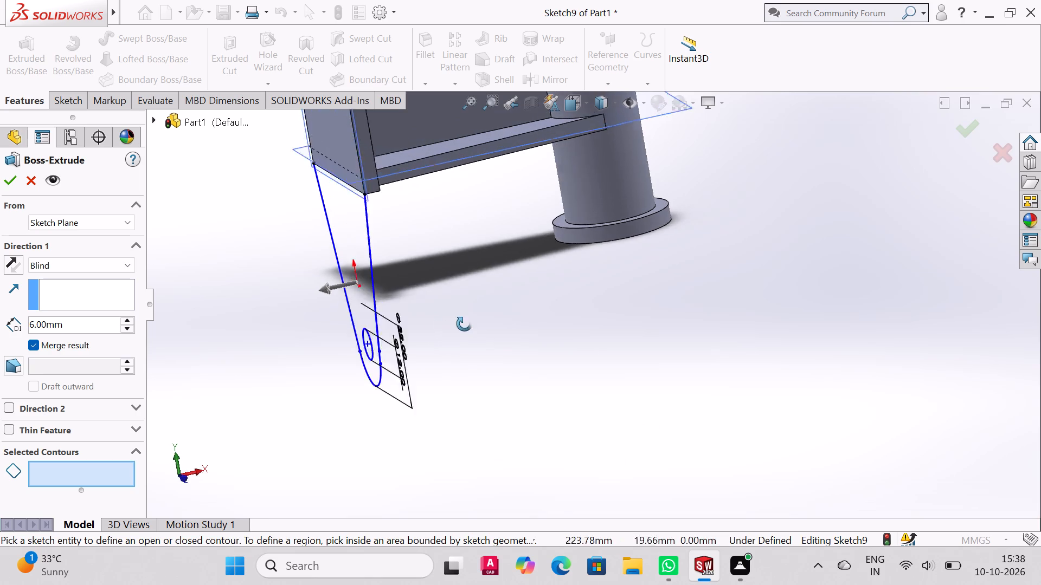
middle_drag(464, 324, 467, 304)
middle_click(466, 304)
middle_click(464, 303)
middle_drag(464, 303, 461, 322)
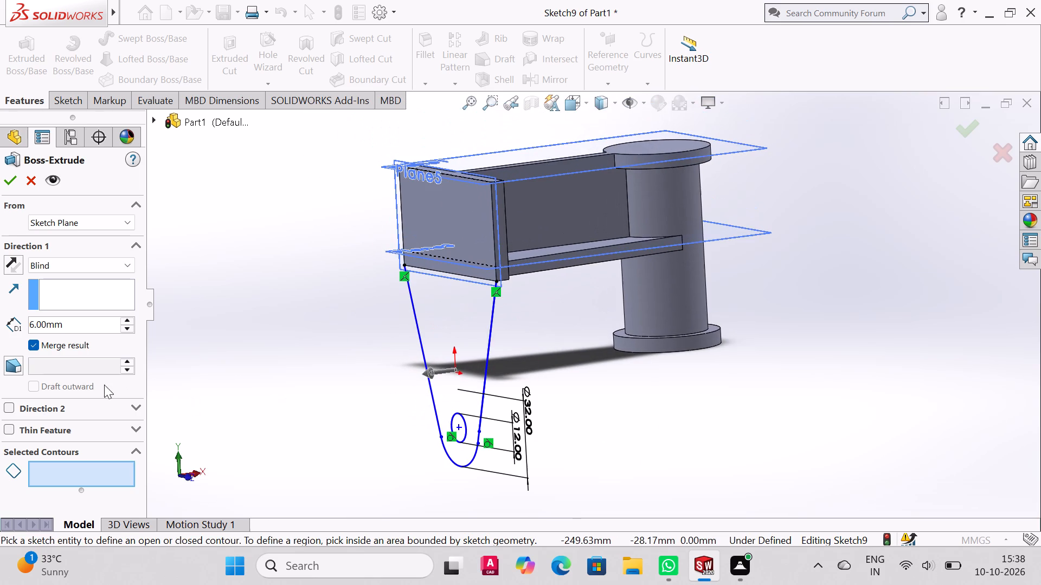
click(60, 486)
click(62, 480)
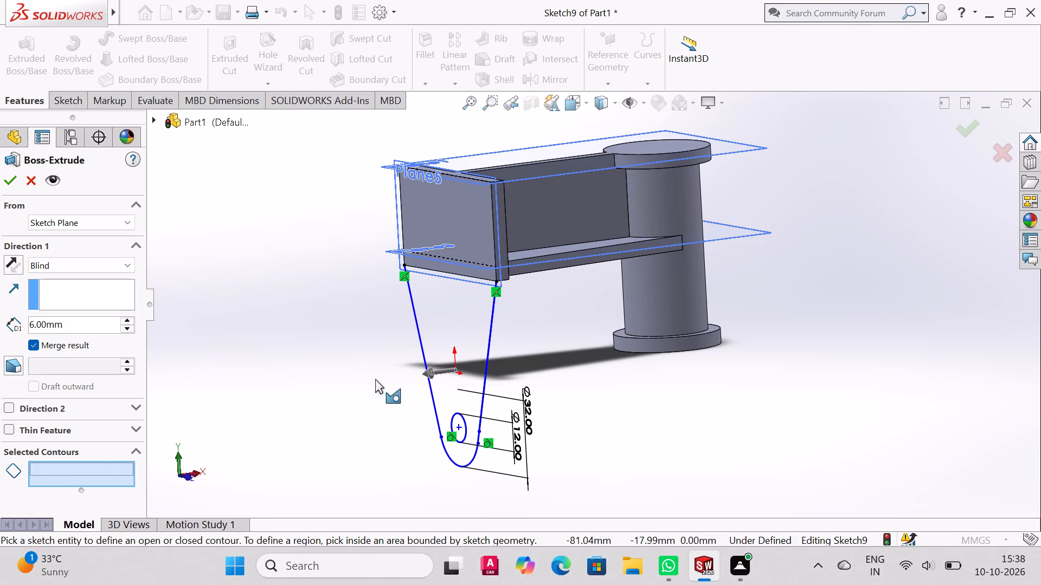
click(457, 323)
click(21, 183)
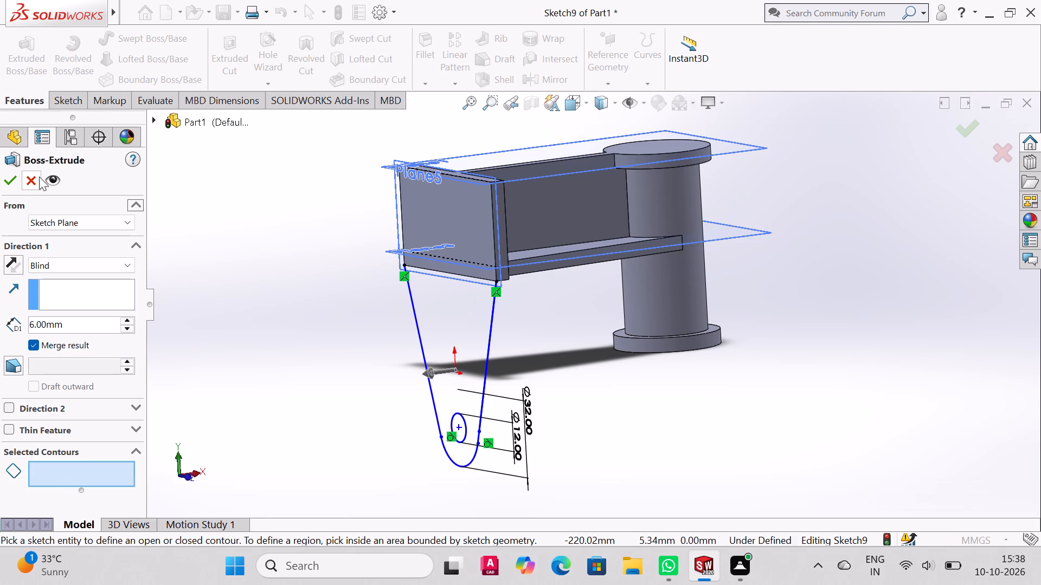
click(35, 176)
Close the open top of the tapered profile with a 76 mm horizontal line joining the upper ends of both tangent lines.
scroll(33, 426, down, 2)
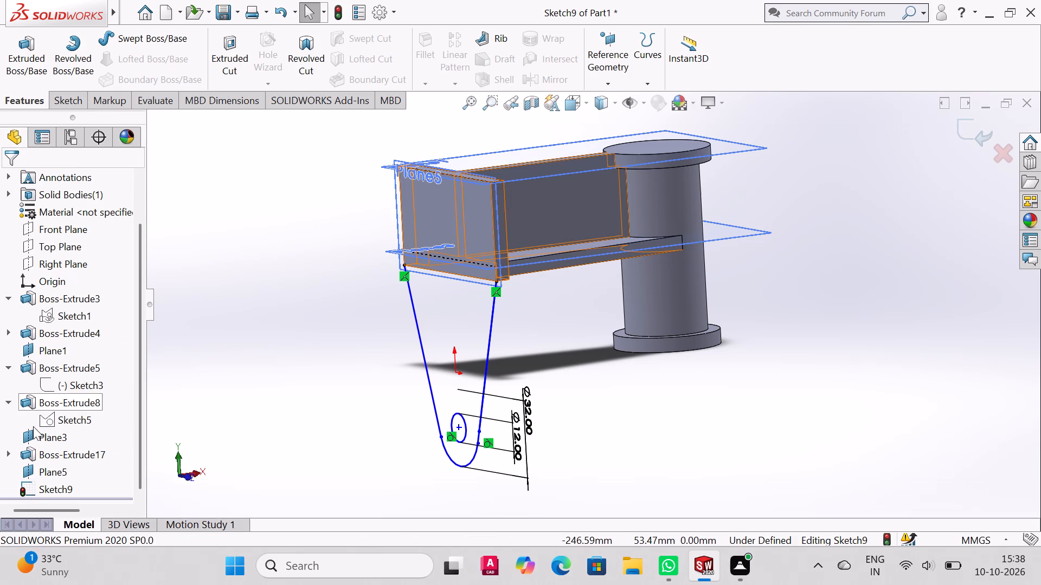
scroll(33, 426, down, 5)
click(40, 491)
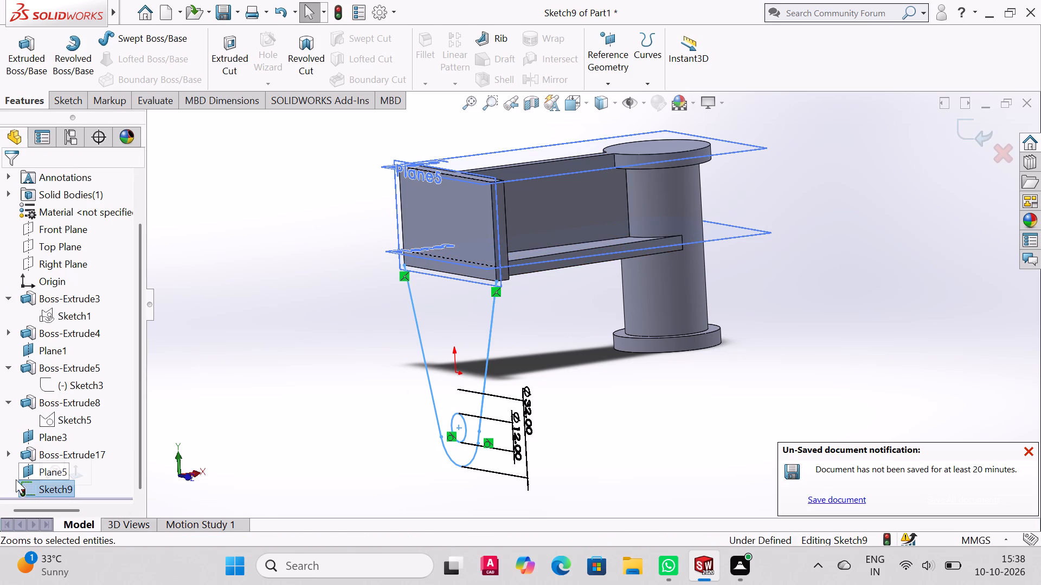
middle_drag(417, 333, 462, 372)
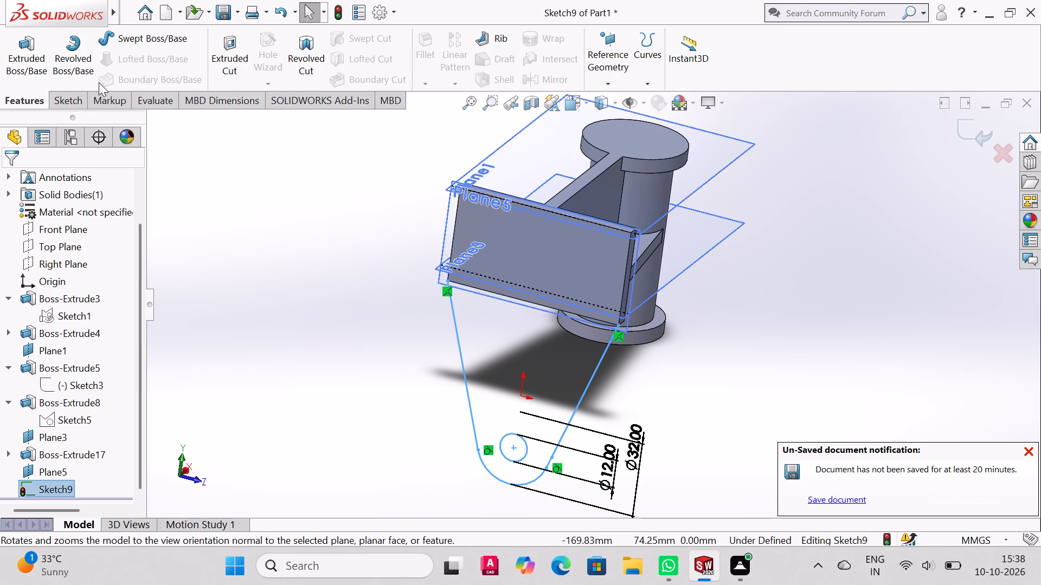
click(74, 105)
click(90, 44)
scroll(498, 287, up, 2)
middle_drag(555, 297, 557, 300)
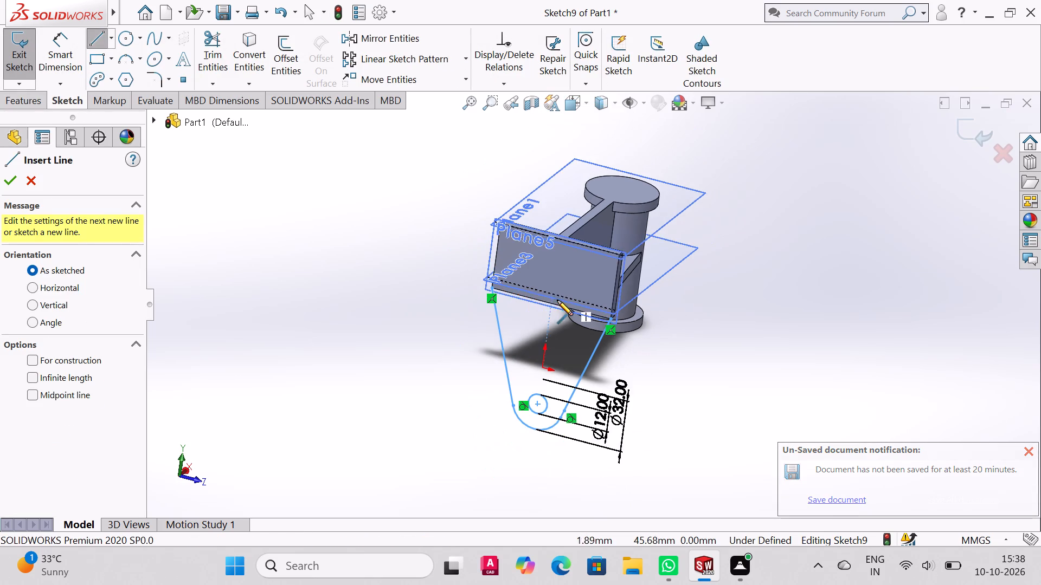
middle_drag(557, 300, 566, 259)
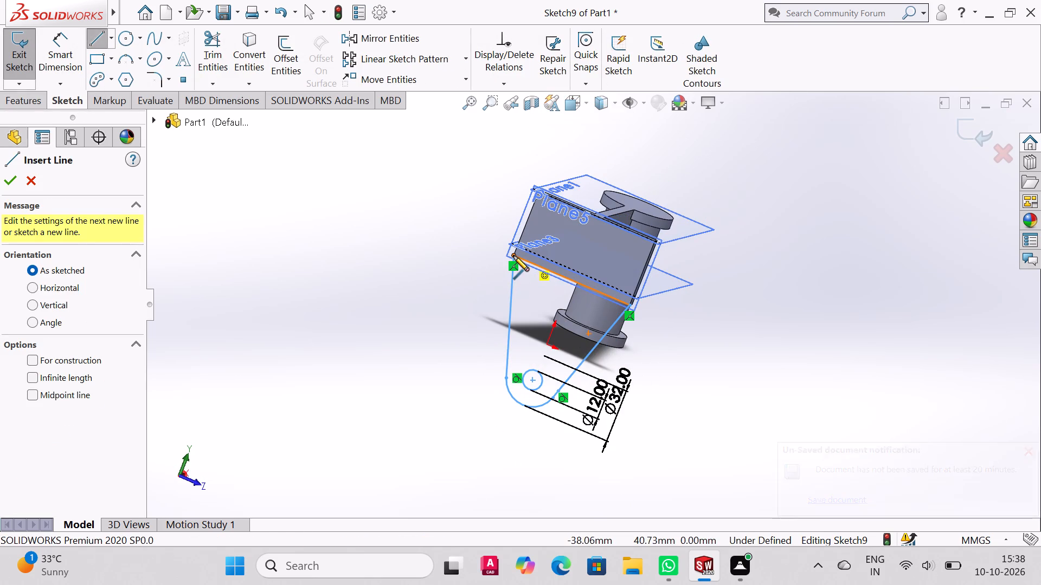
click(513, 256)
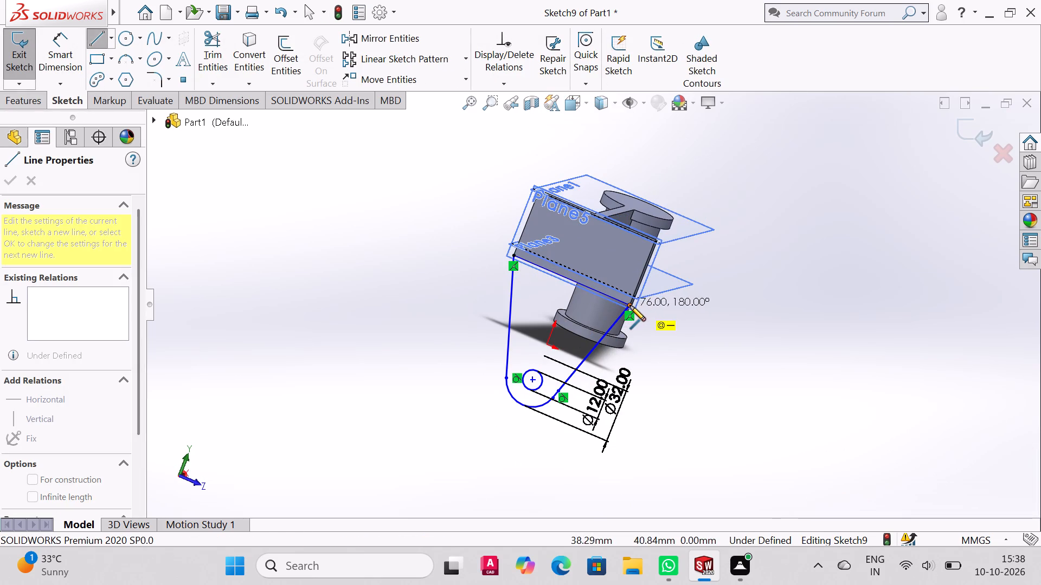
click(630, 305)
right_click(630, 305)
click(665, 311)
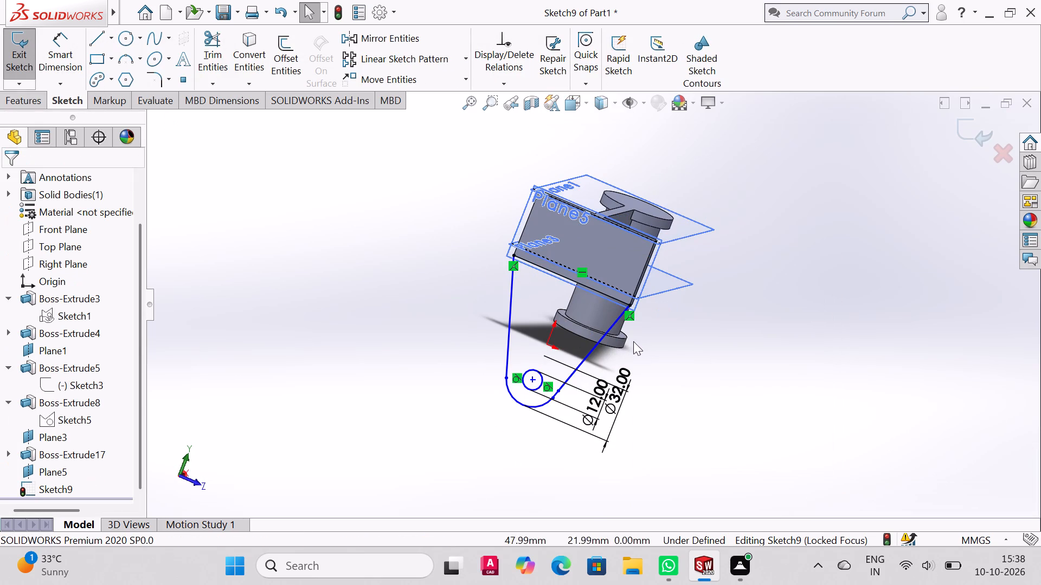
Draw another 76 mm horizontal line between the same upper tangent-line endpoints, along the end plate's bottom edge.
scroll(633, 341, up, 2)
scroll(640, 317, down, 9)
middle_drag(748, 348, 744, 318)
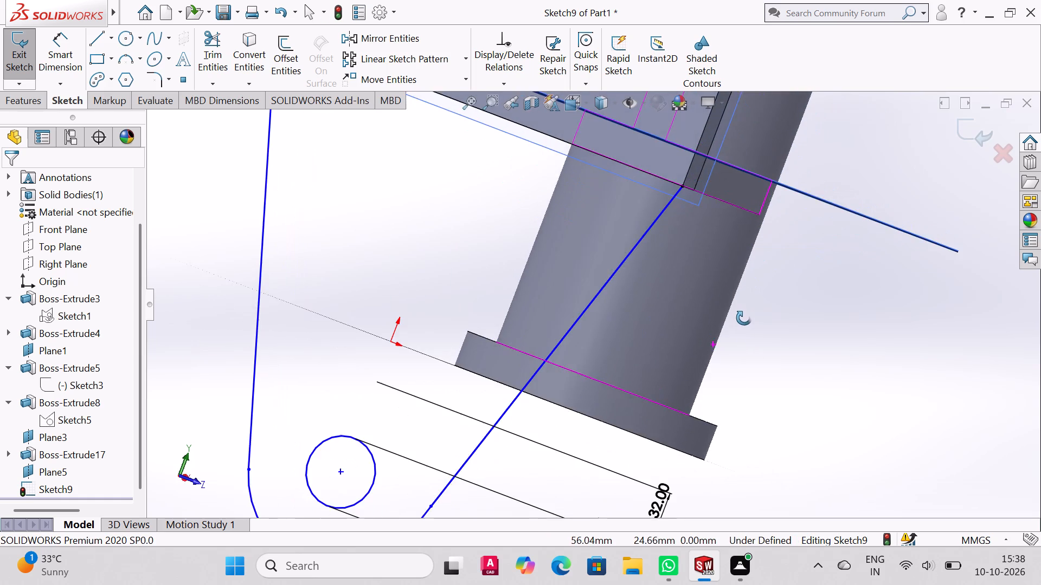
middle_drag(744, 318, 716, 328)
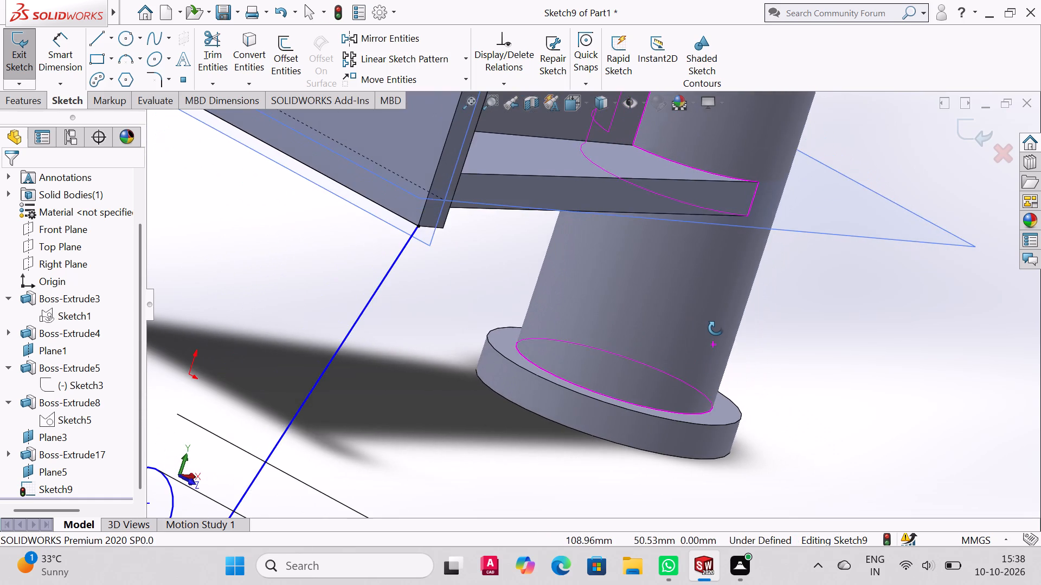
middle_drag(716, 328, 718, 315)
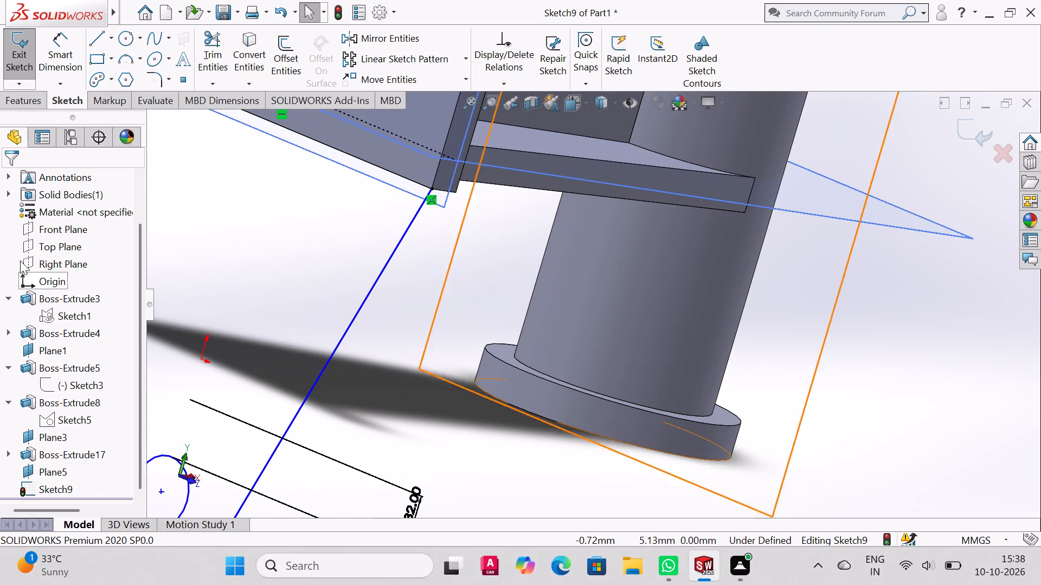
middle_drag(406, 211, 460, 253)
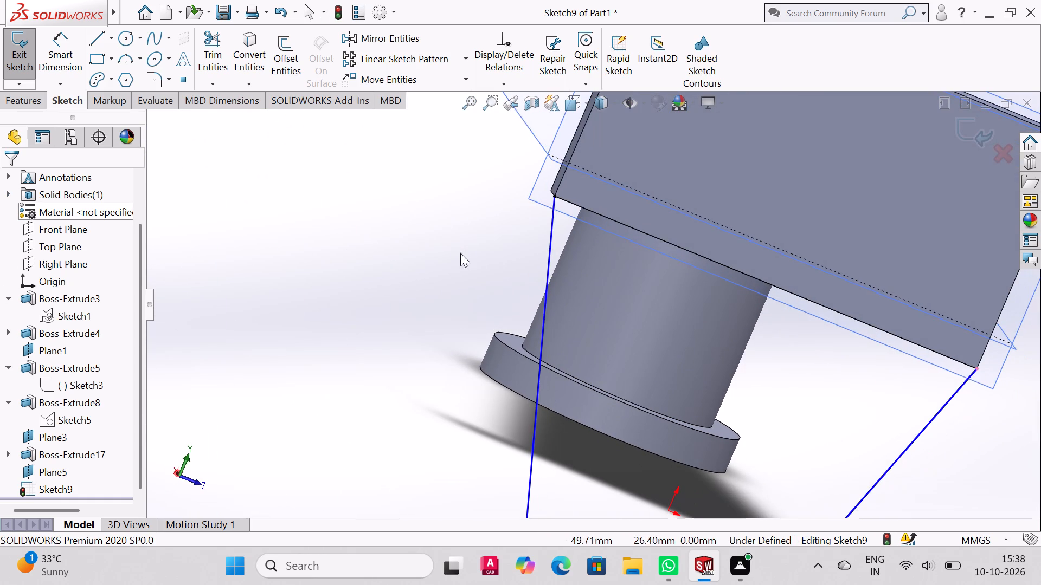
click(90, 50)
click(93, 34)
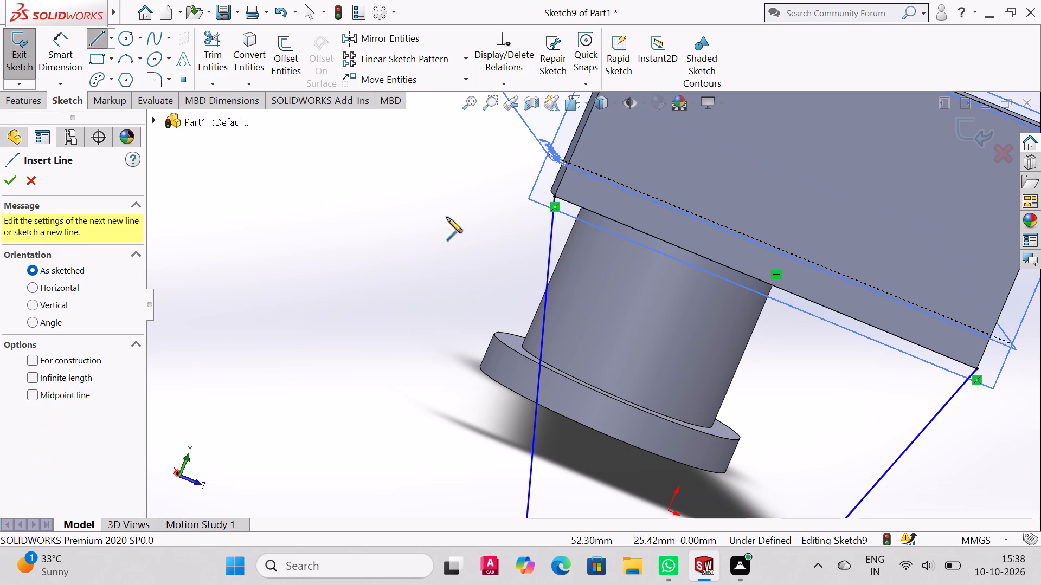
click(555, 196)
click(976, 369)
right_click(976, 368)
click(959, 380)
middle_drag(789, 365, 759, 328)
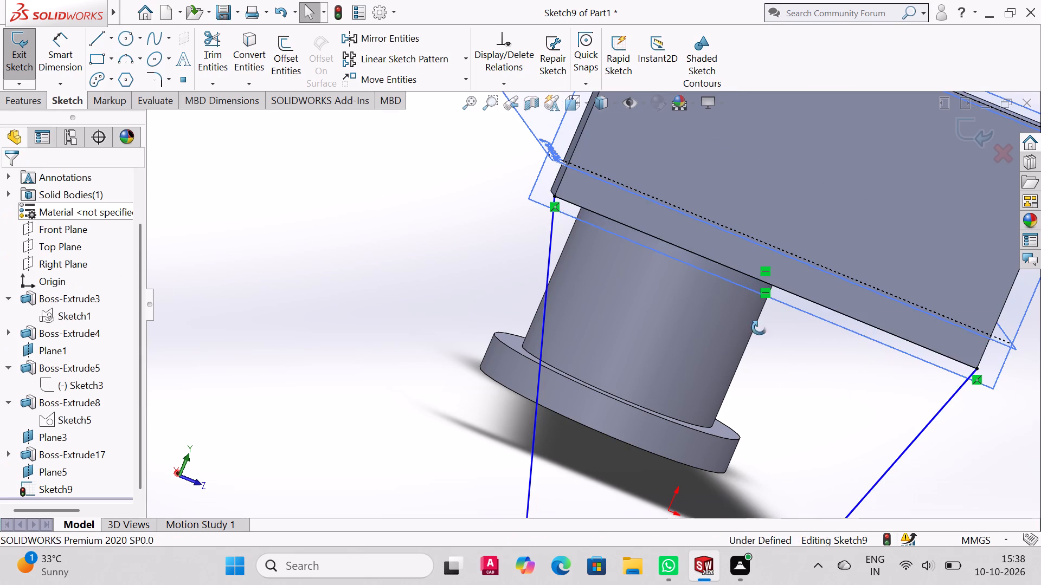
Finish and exit the tapered rounded-end plate sketch.
middle_drag(759, 328, 702, 297)
scroll(467, 310, up, 4)
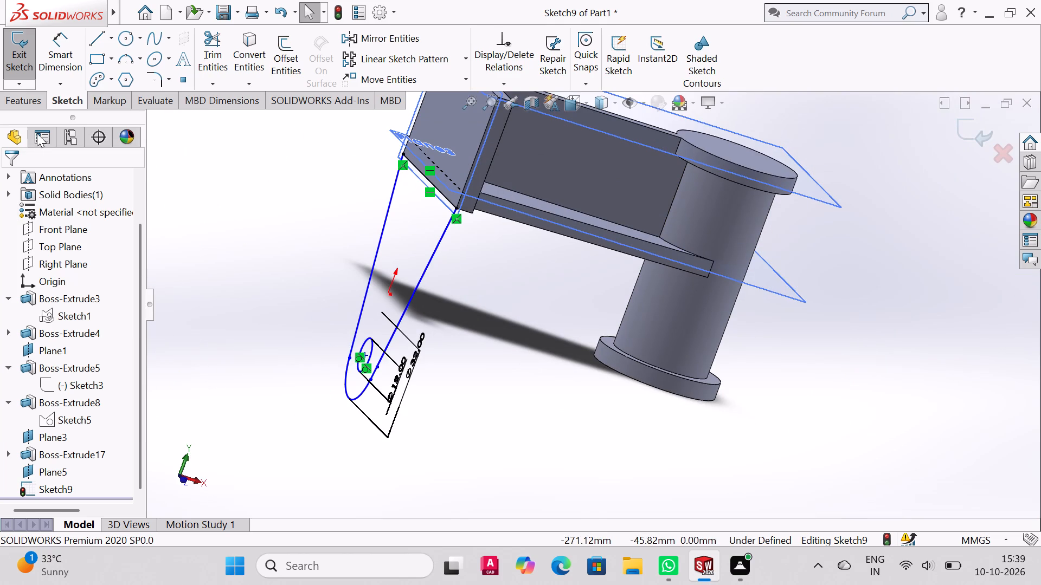
click(17, 59)
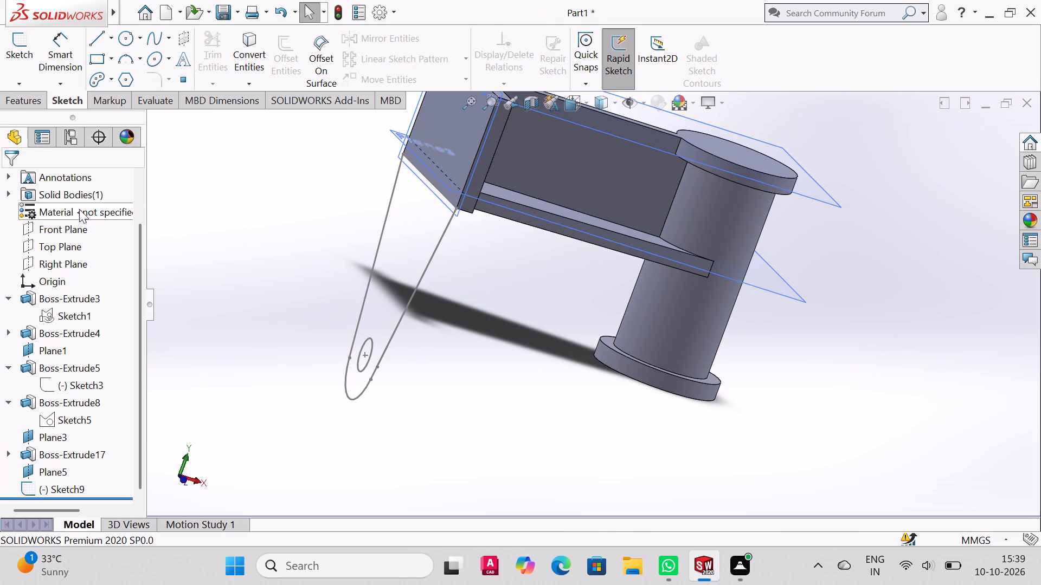
Extrude the tapered profile region around the 12 mm hole 6 mm blind, reversed toward the cylinder side, merged with the body.
click(31, 107)
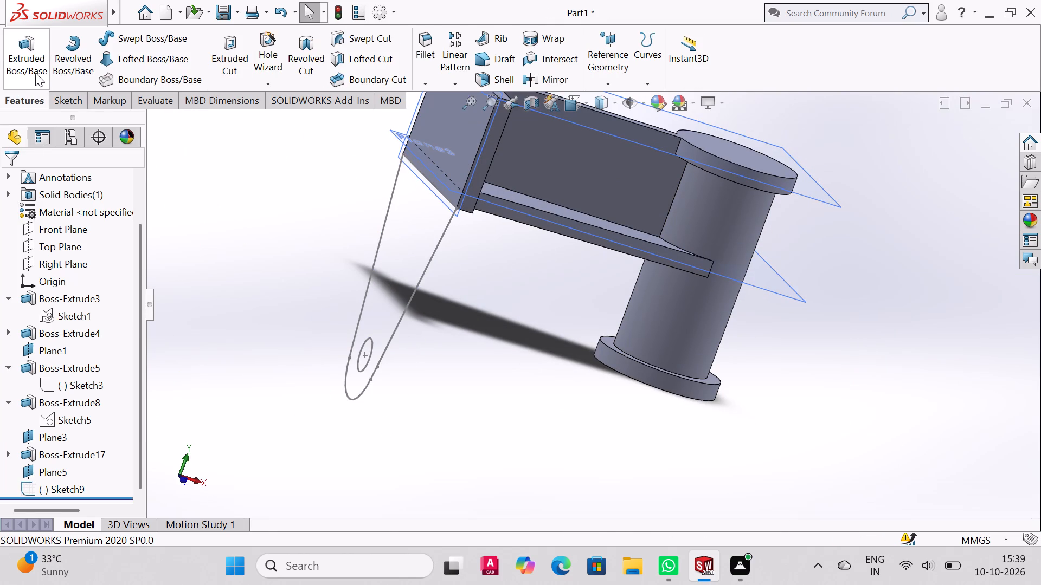
click(34, 71)
click(8, 181)
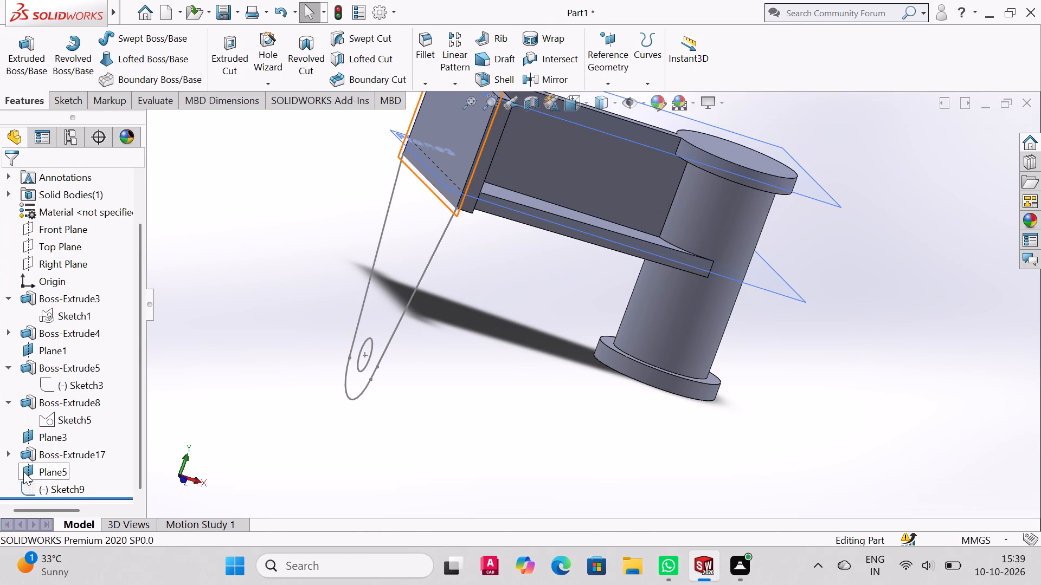
click(24, 482)
click(20, 55)
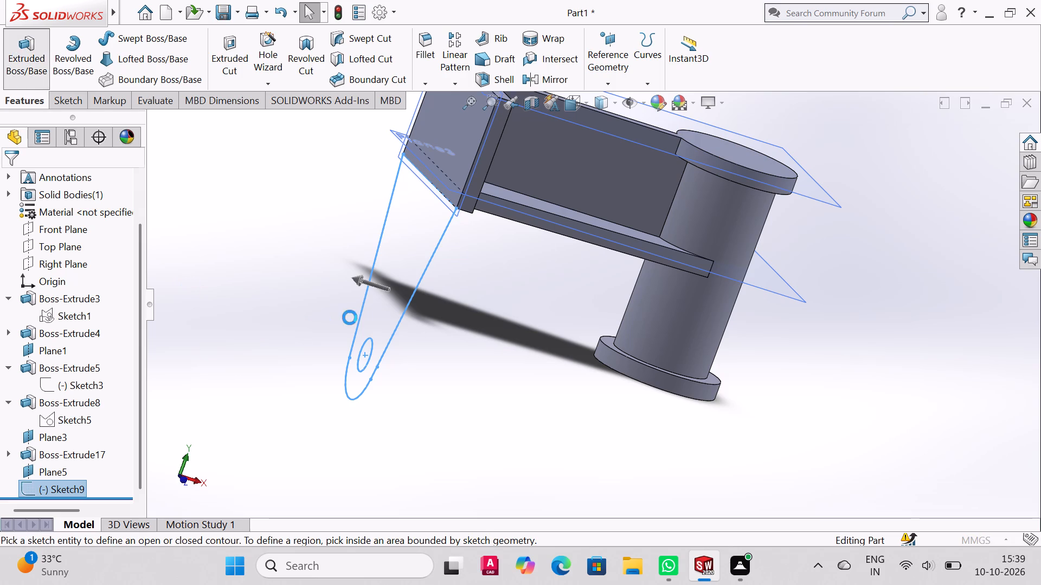
click(393, 291)
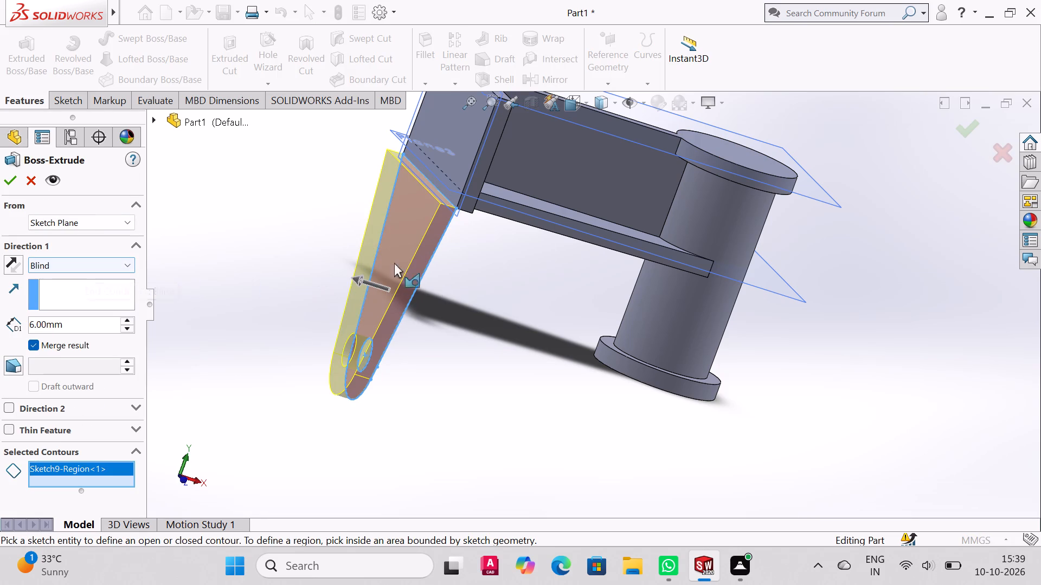
middle_drag(432, 274, 409, 252)
scroll(408, 252, up, 1)
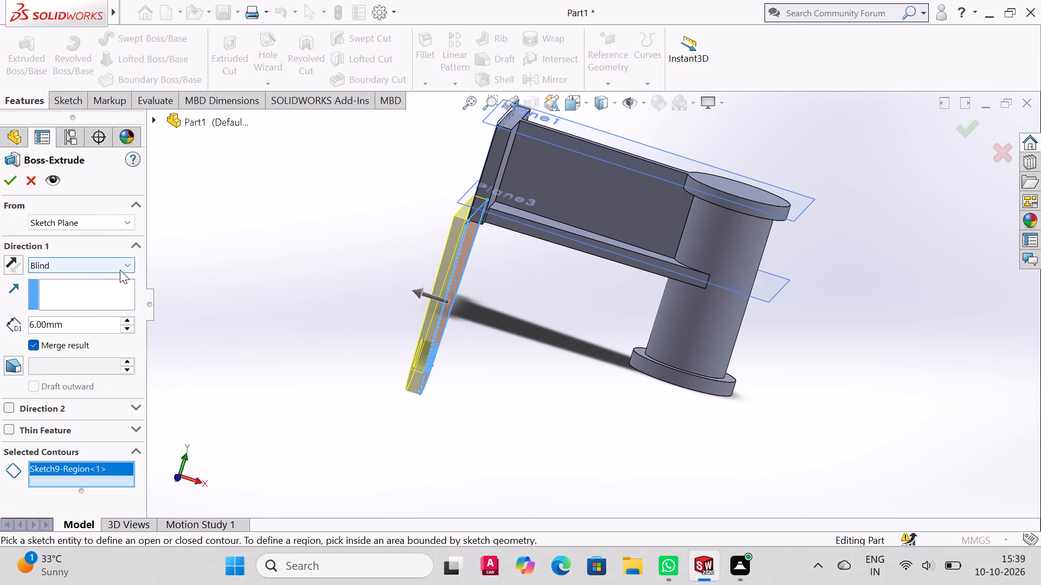
drag(422, 292, 468, 310)
key(6)
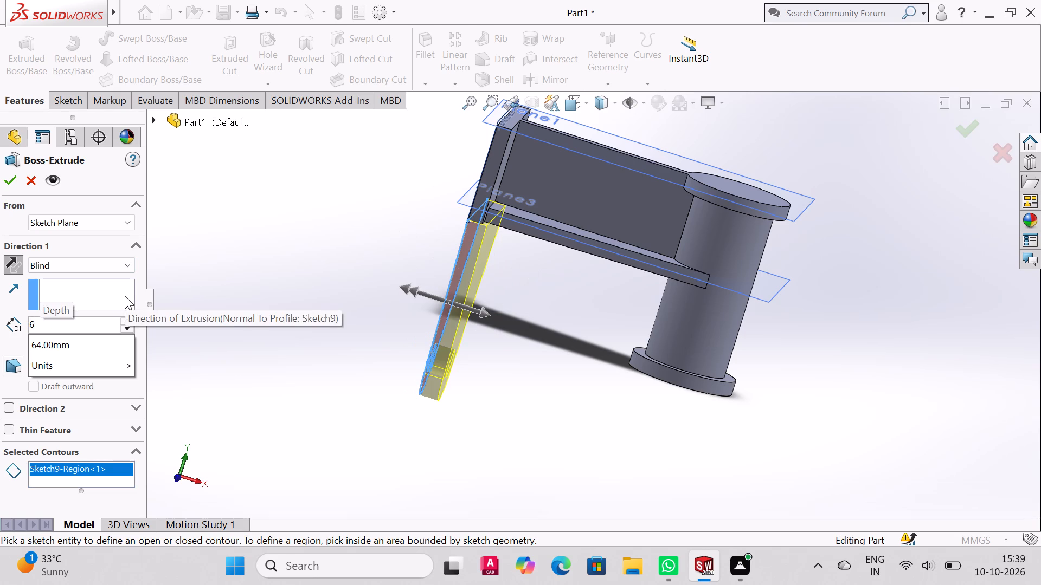
key(Return)
click(11, 178)
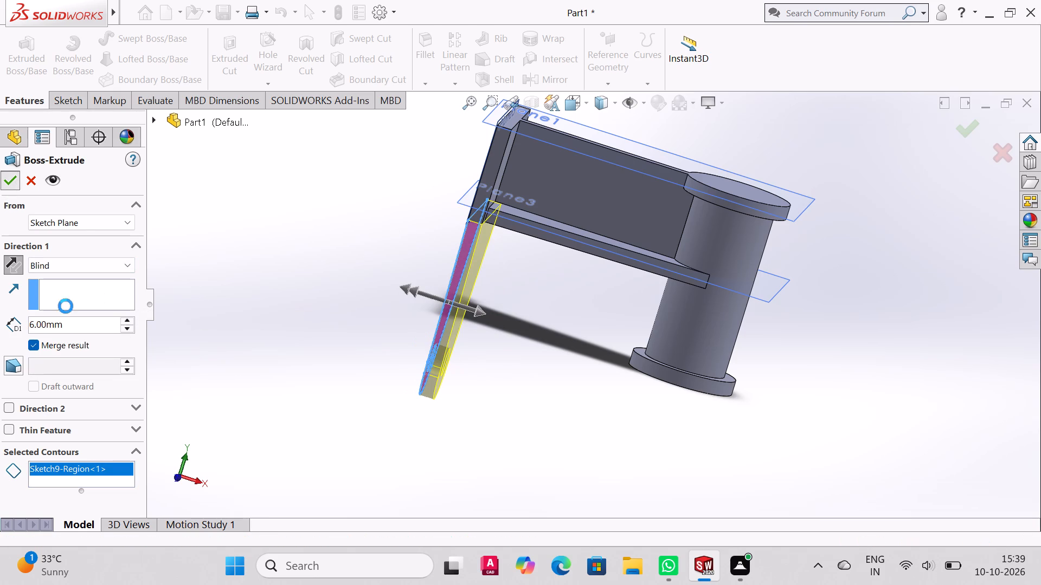
Inspect the bracket from all sides, checking how the tapered plate meets the end plate, web and rib.
middle_drag(463, 381, 391, 343)
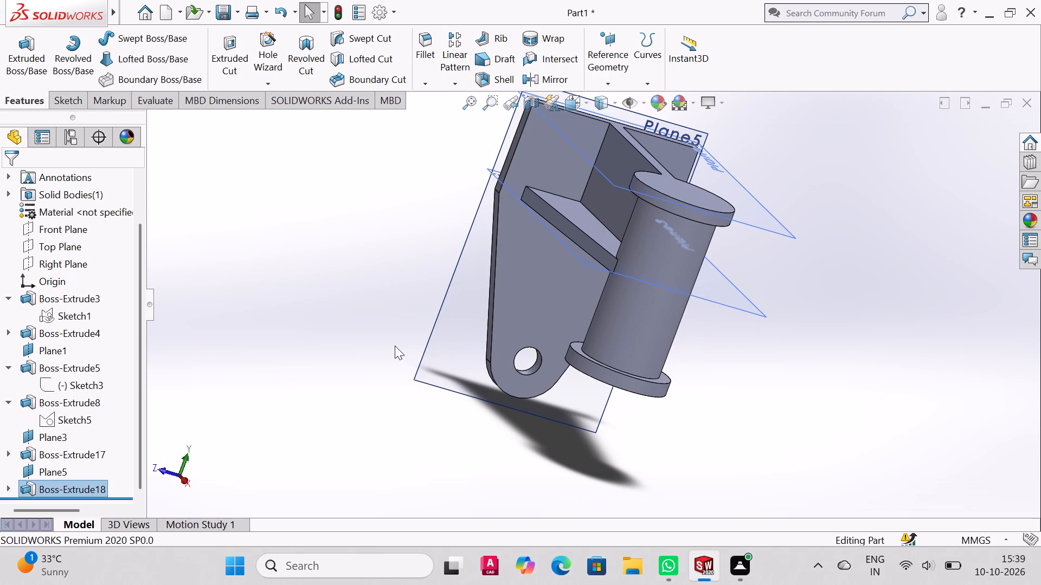
key(ctrl+7)
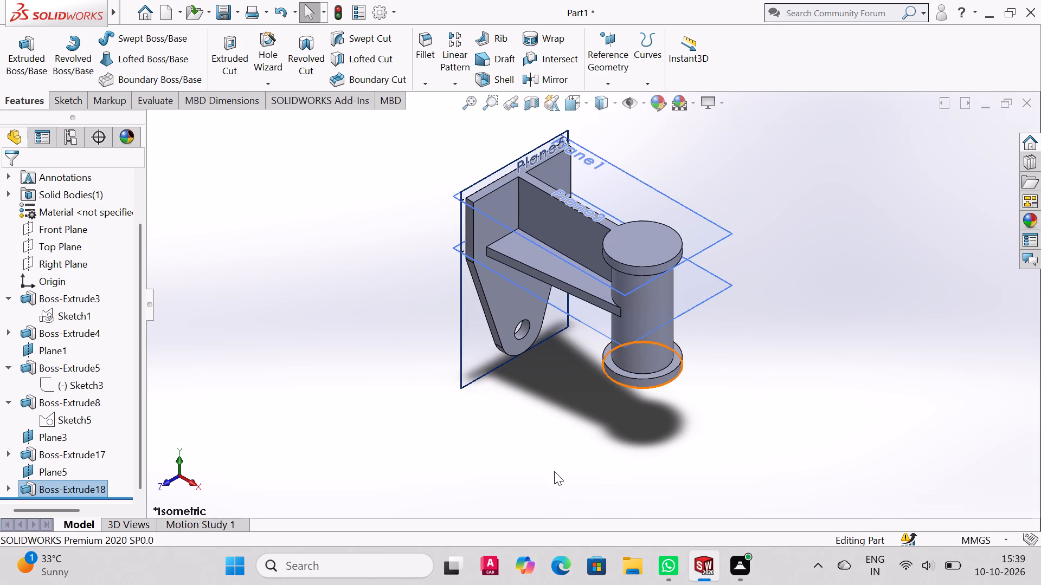
middle_drag(658, 464, 724, 373)
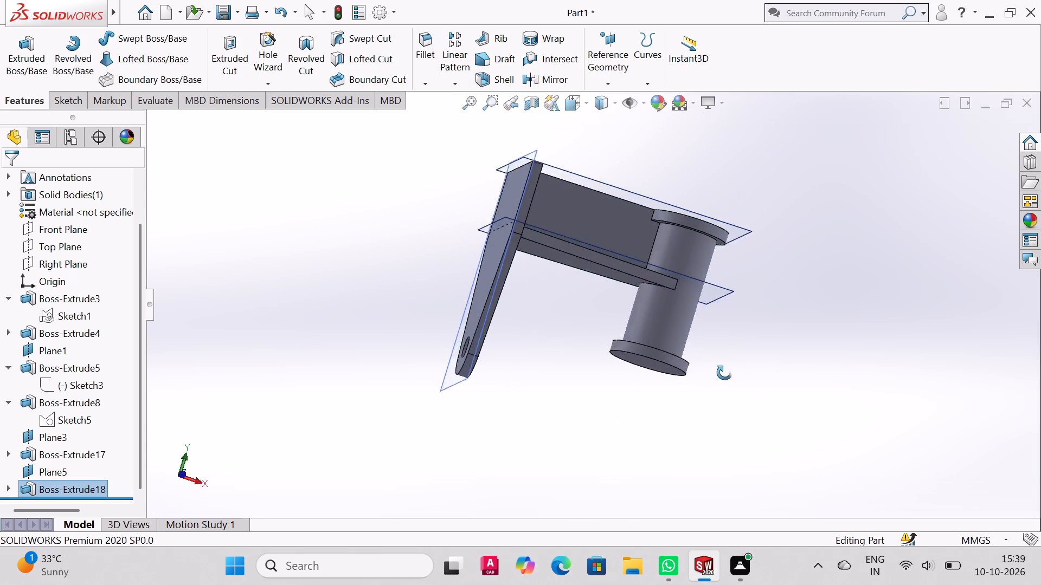
middle_drag(724, 373, 716, 296)
middle_drag(705, 375, 711, 259)
scroll(704, 355, up, 1)
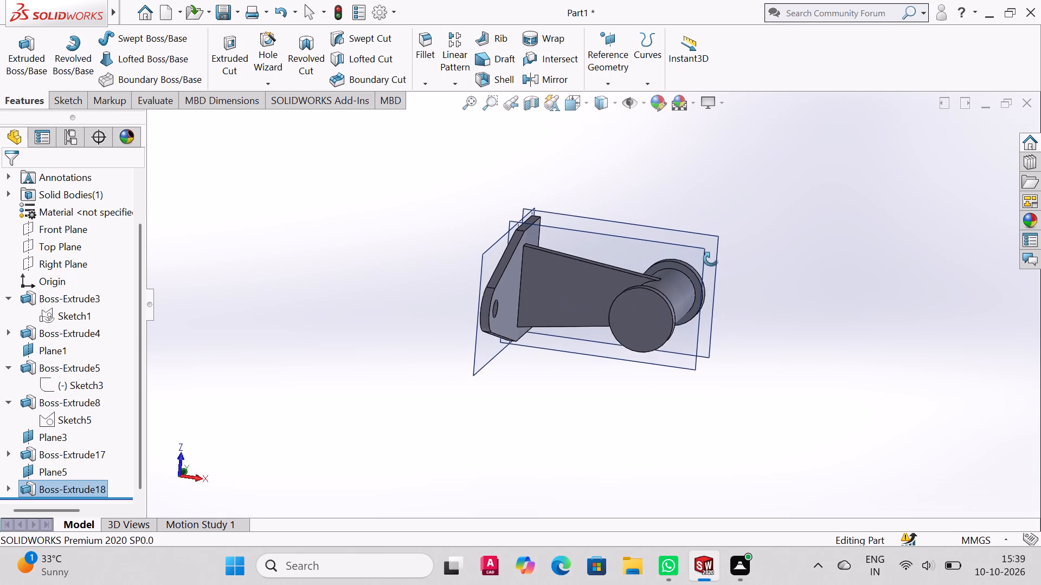
middle_drag(711, 259, 711, 258)
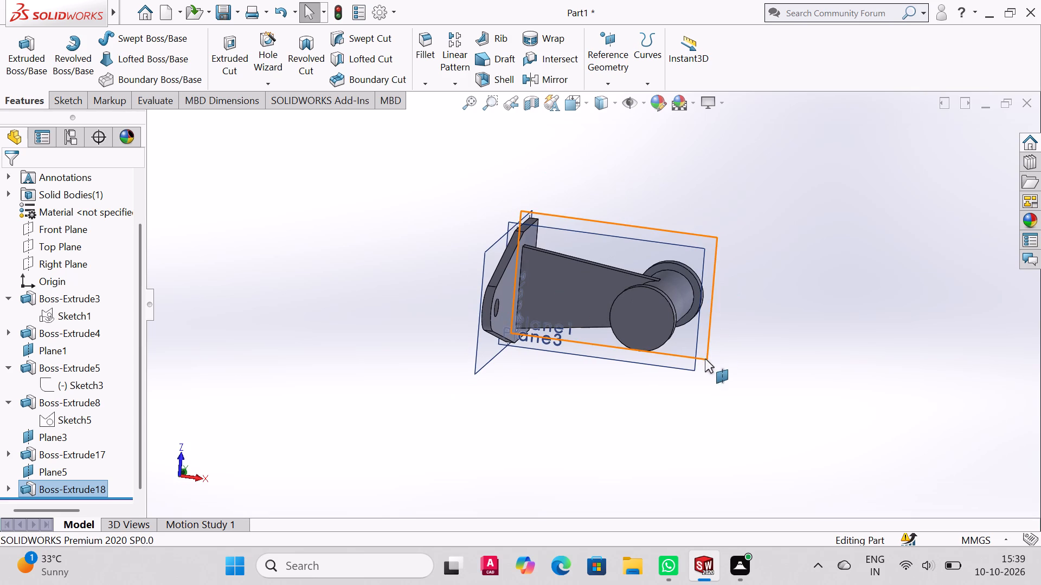
middle_drag(661, 318, 650, 313)
middle_drag(646, 346, 648, 308)
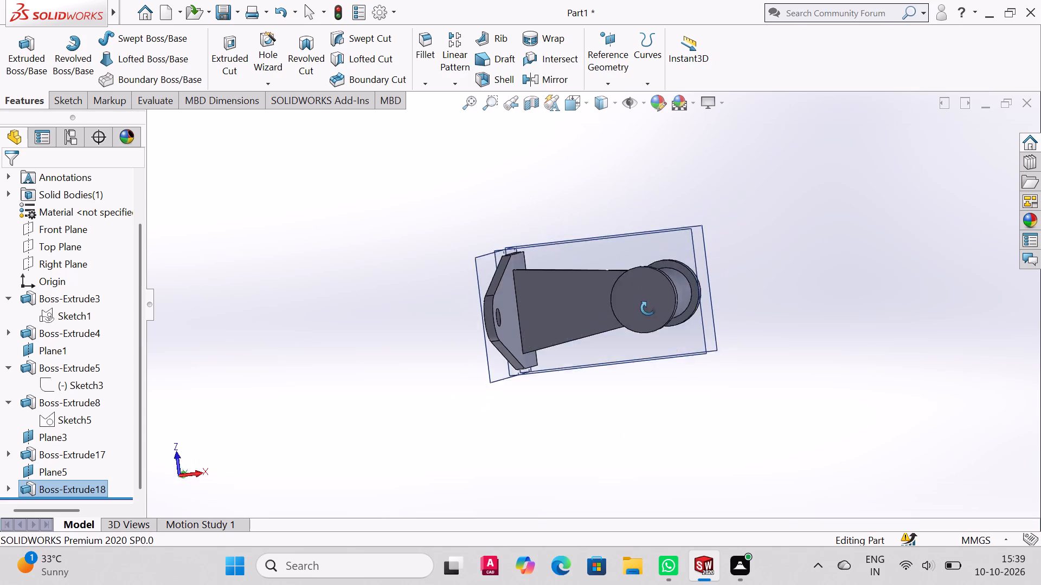
middle_drag(648, 308, 656, 253)
middle_drag(655, 326, 653, 243)
middle_drag(650, 344, 652, 270)
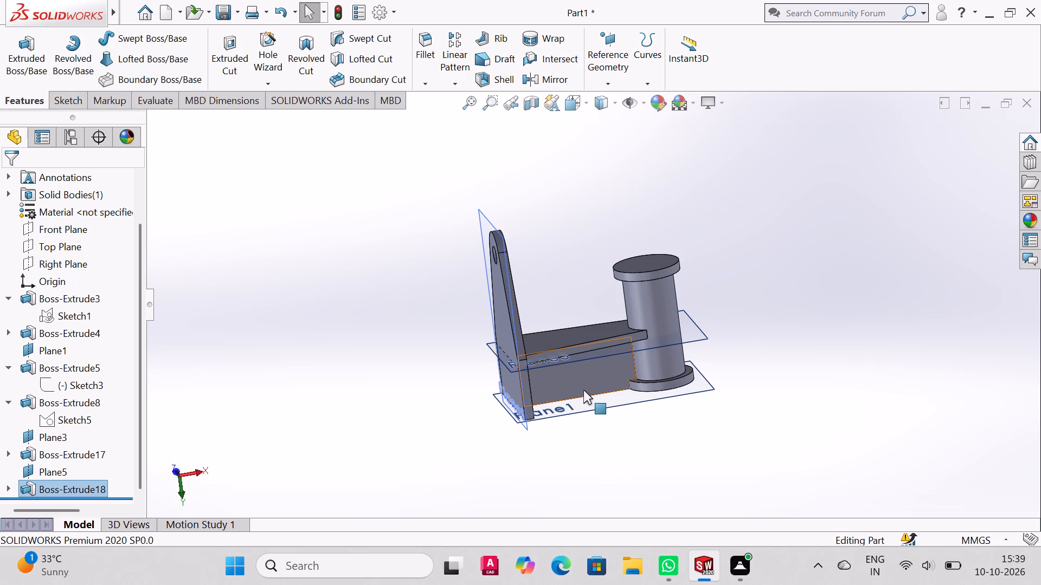
middle_drag(533, 296, 471, 372)
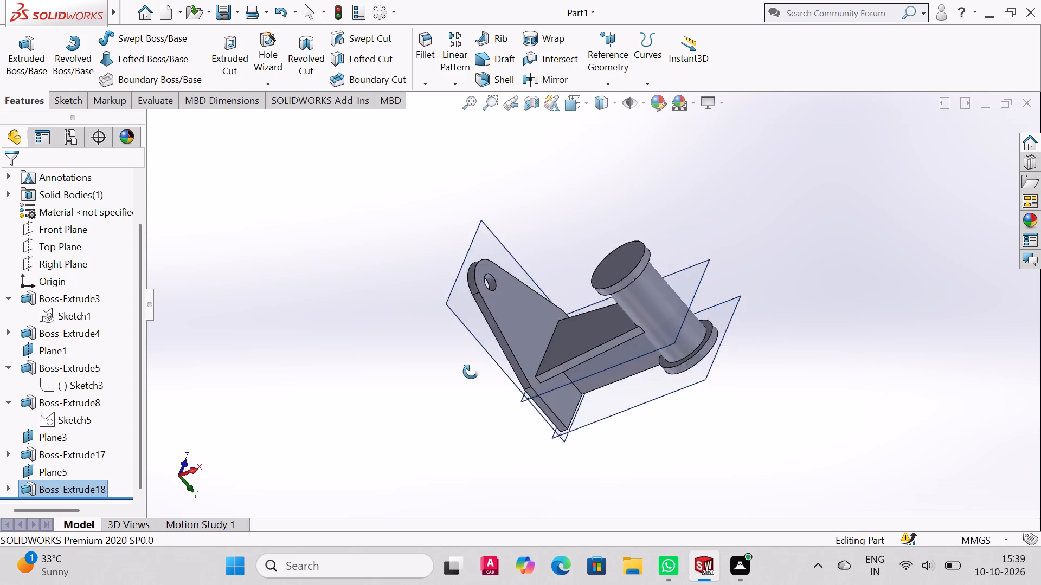
middle_drag(471, 372, 361, 161)
middle_drag(711, 391, 601, 229)
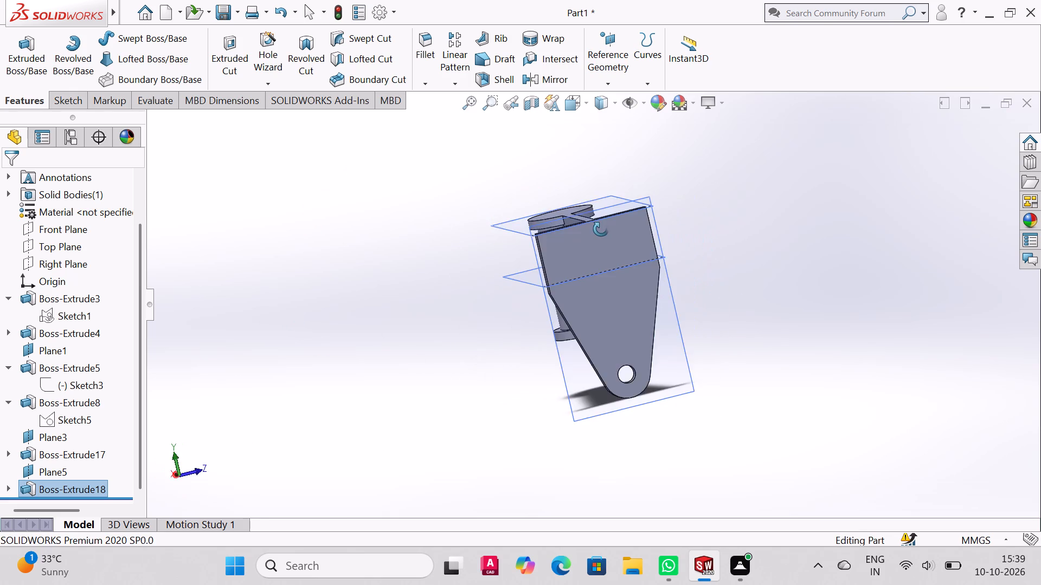
middle_drag(601, 229, 615, 252)
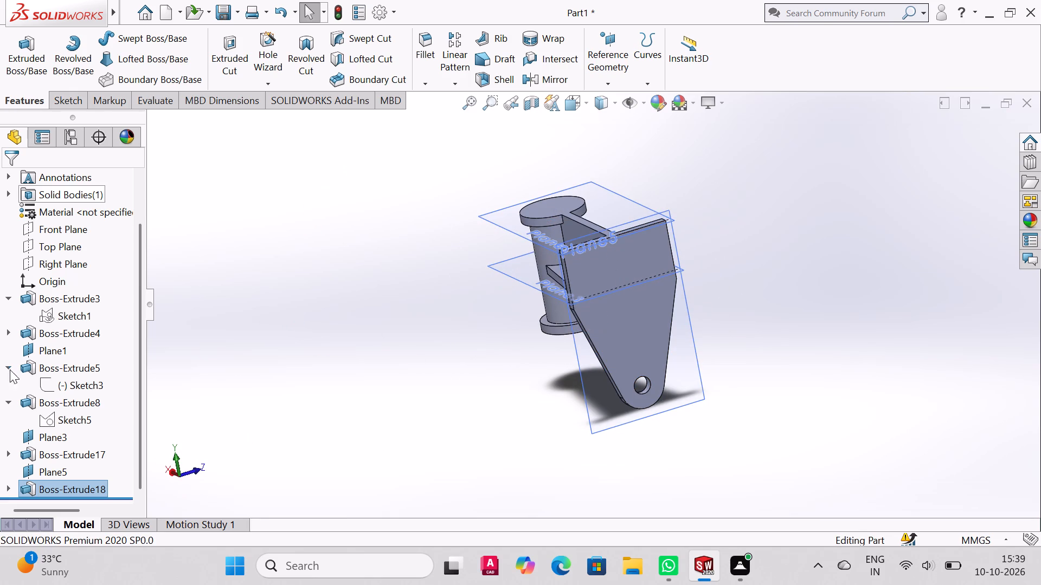
Sketch two circles side by side on the end plate's outer face, with radii of about 10 mm and 12 mm.
click(593, 263)
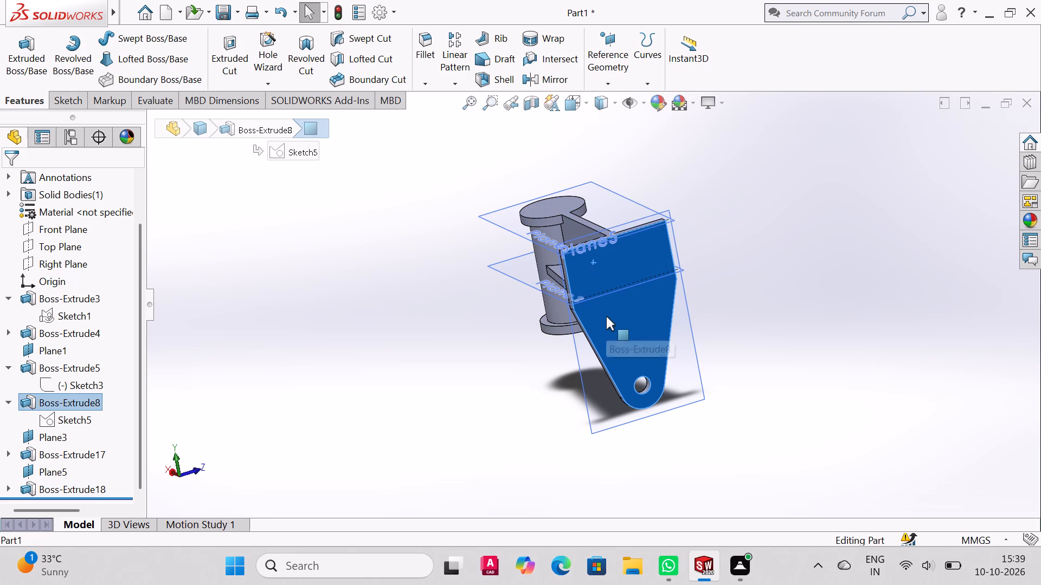
click(61, 109)
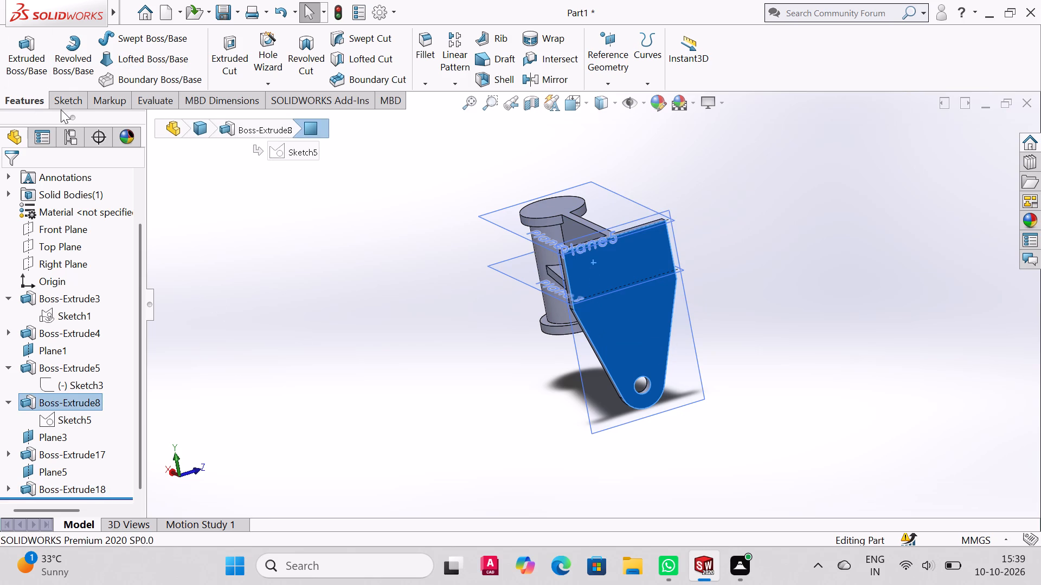
click(63, 106)
click(94, 35)
click(132, 47)
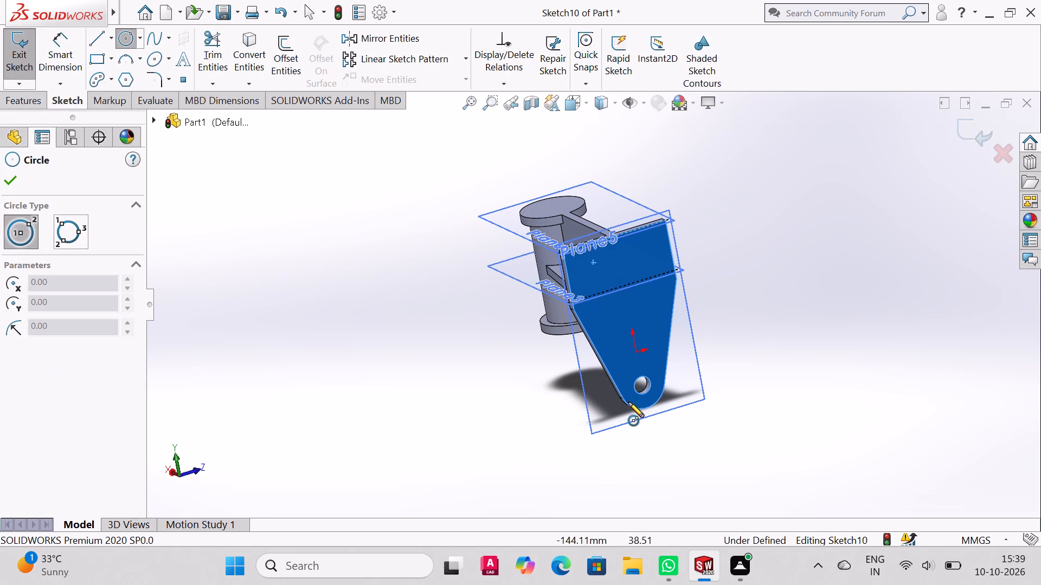
click(588, 274)
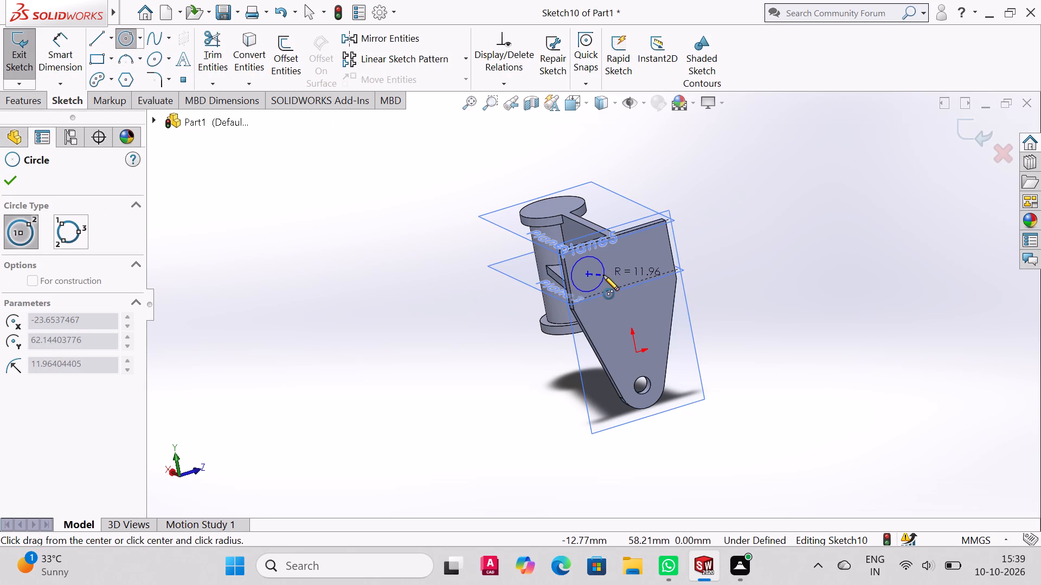
click(602, 275)
click(646, 250)
click(659, 261)
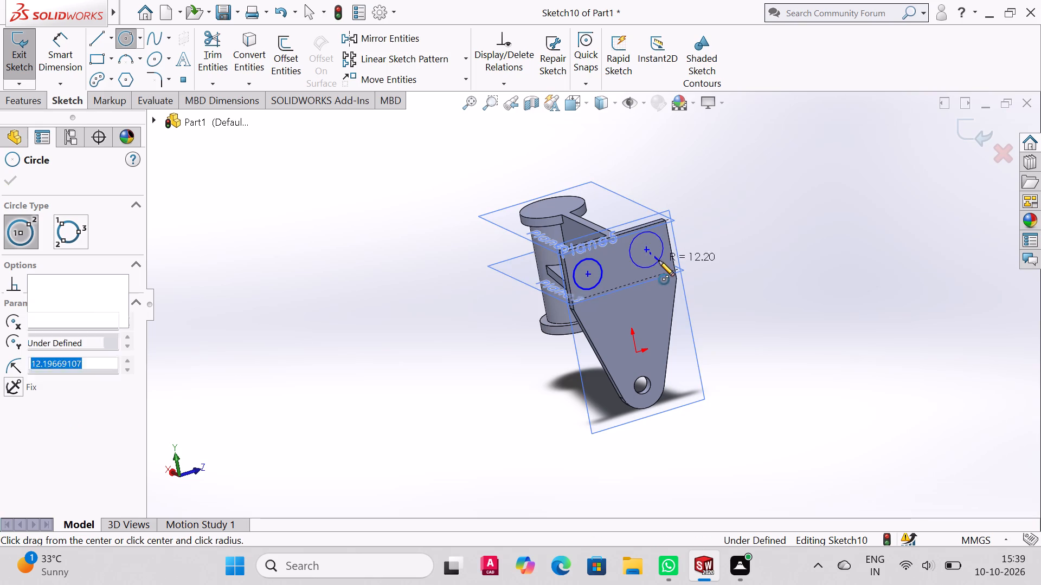
right_click(630, 261)
click(669, 278)
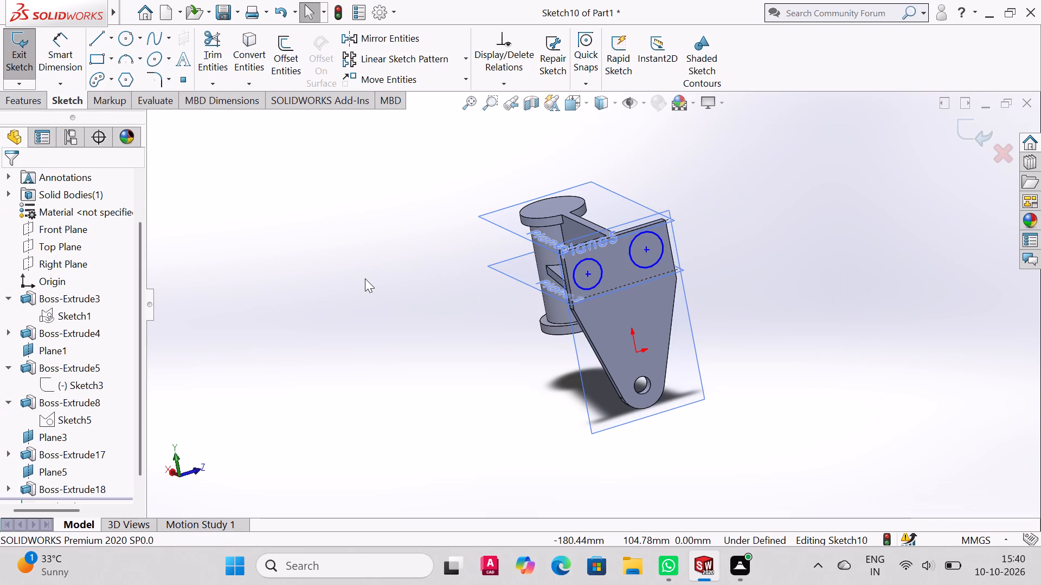
Dimension the left circle's center 16 mm from the end plate's left vertical edge.
key(ctrl+4)
key(ctrl+3)
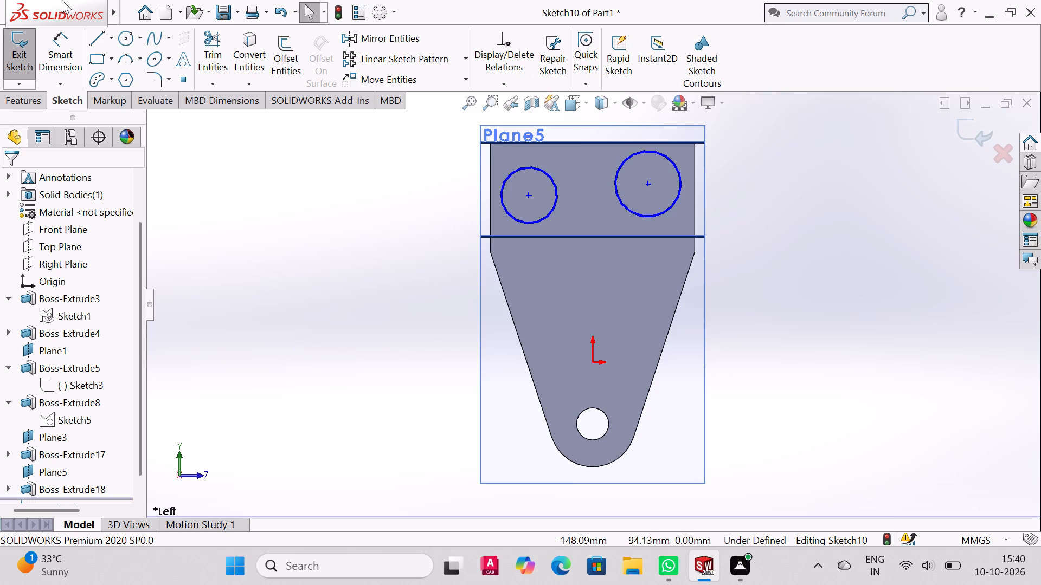
click(48, 37)
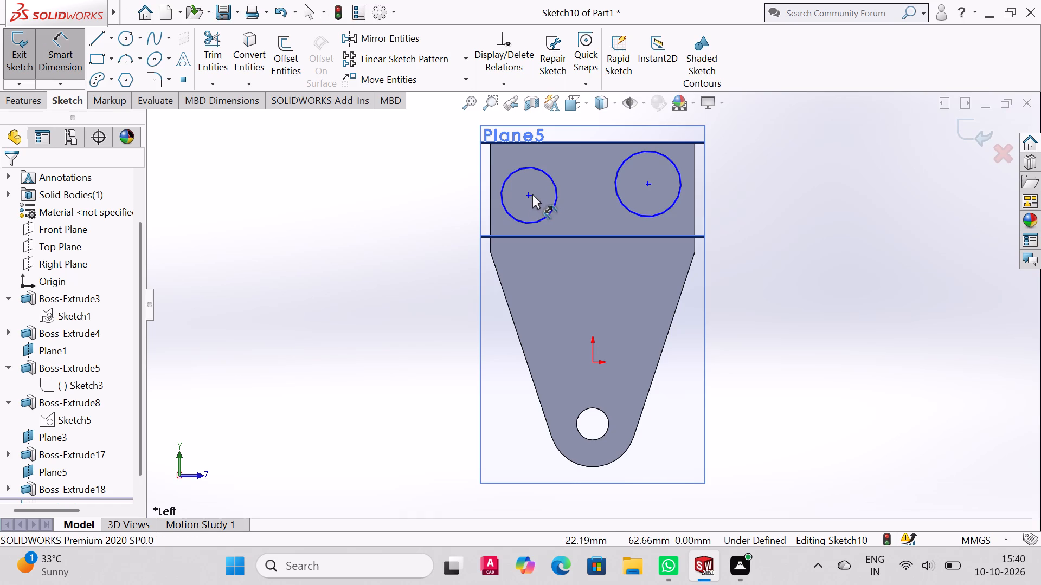
click(530, 194)
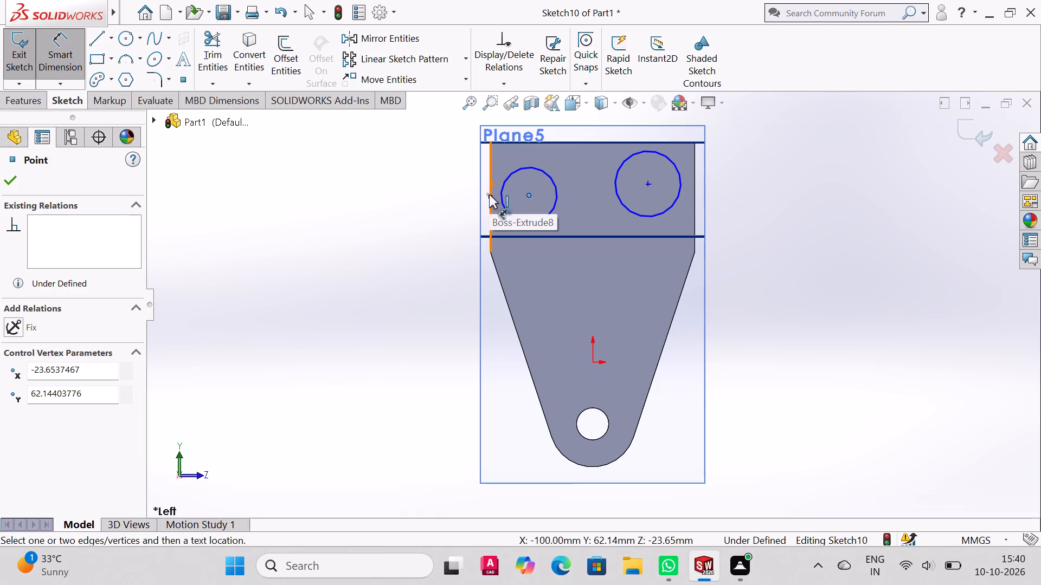
click(489, 197)
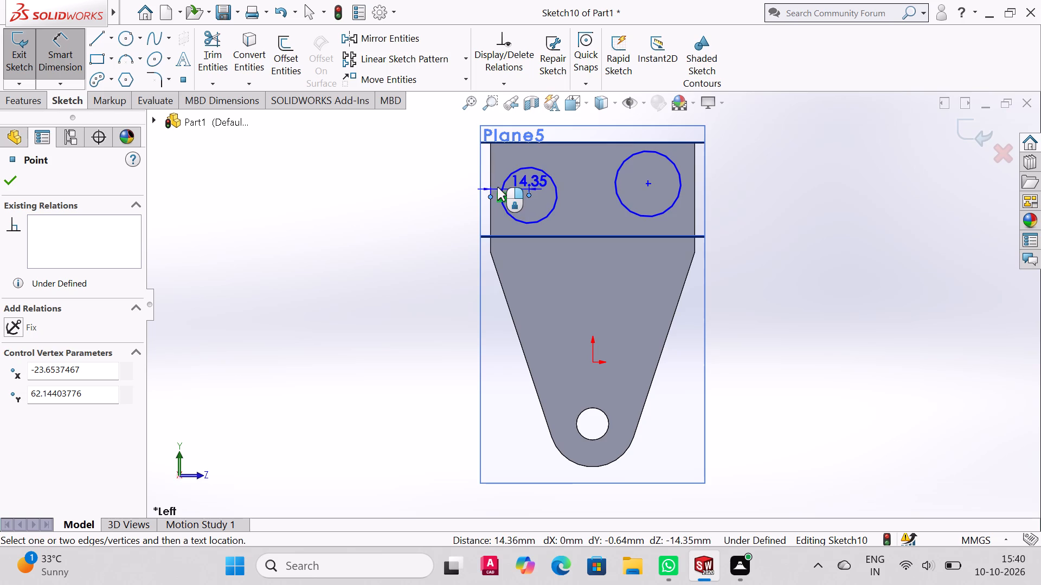
scroll(498, 174, up, 2)
click(536, 159)
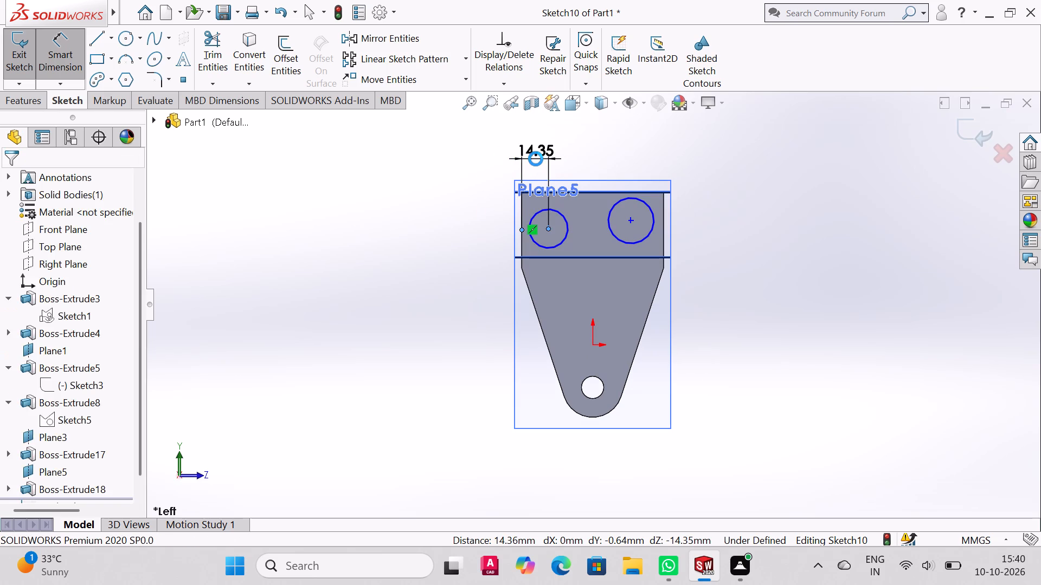
text(16)
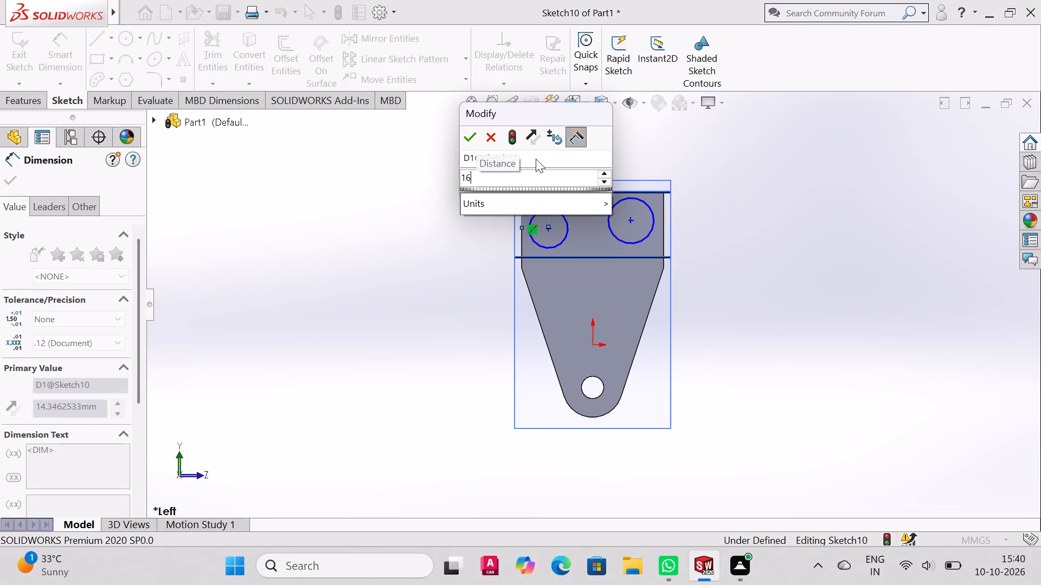
key(Return)
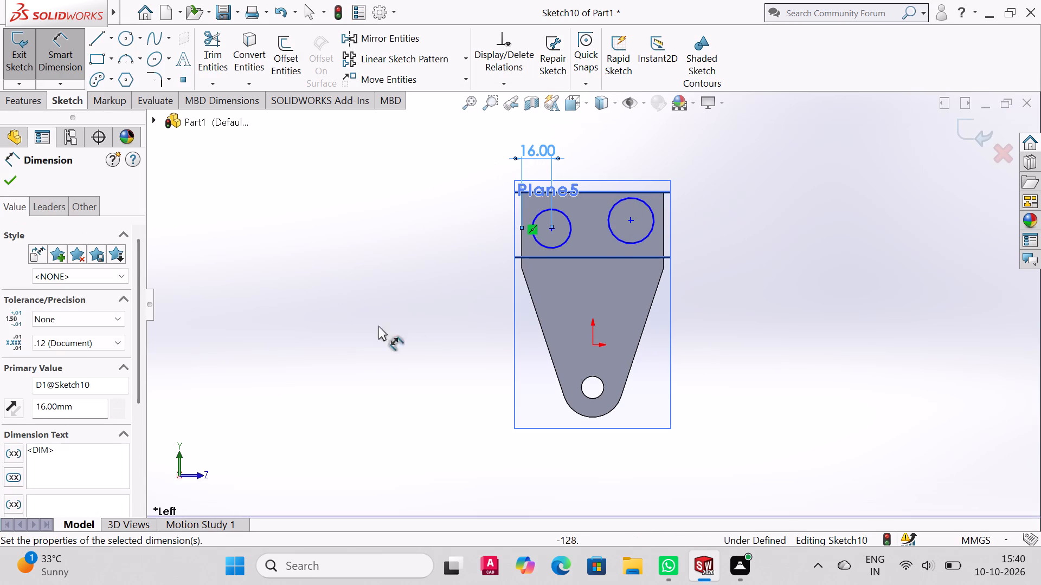
Set the left circle's diameter to 12 mm.
click(558, 246)
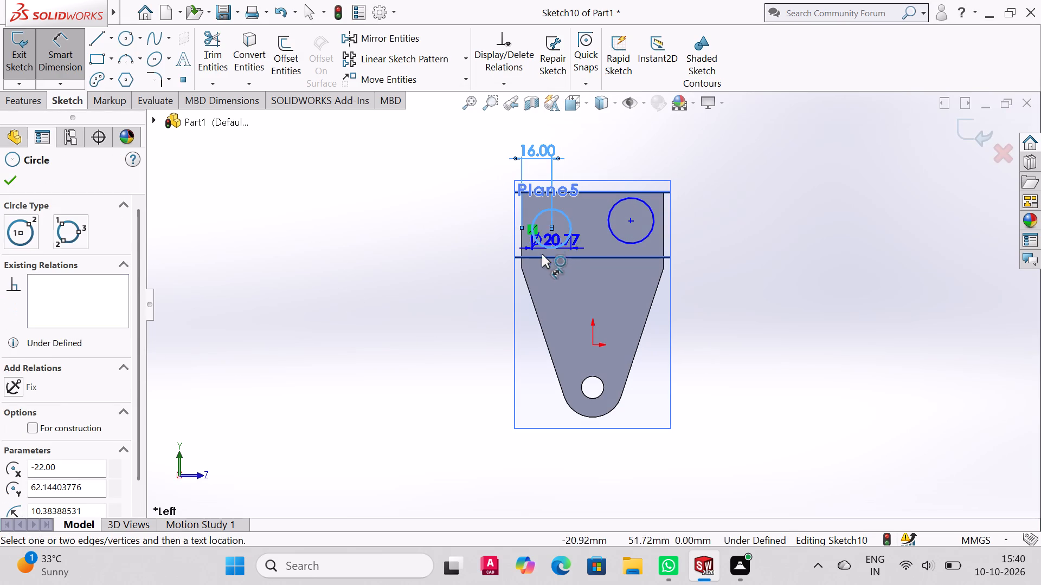
click(479, 263)
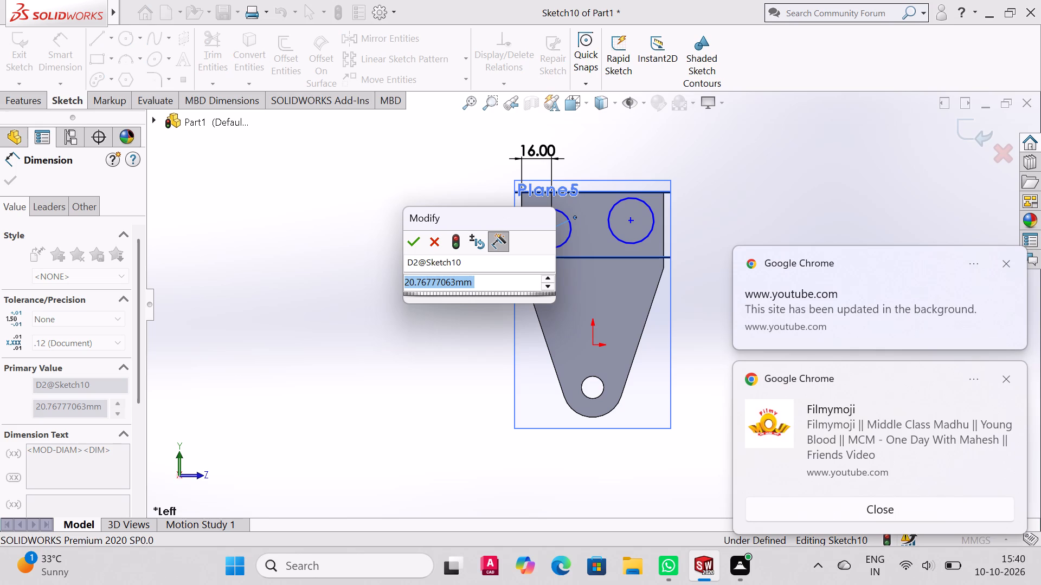
text(12)
key(Return)
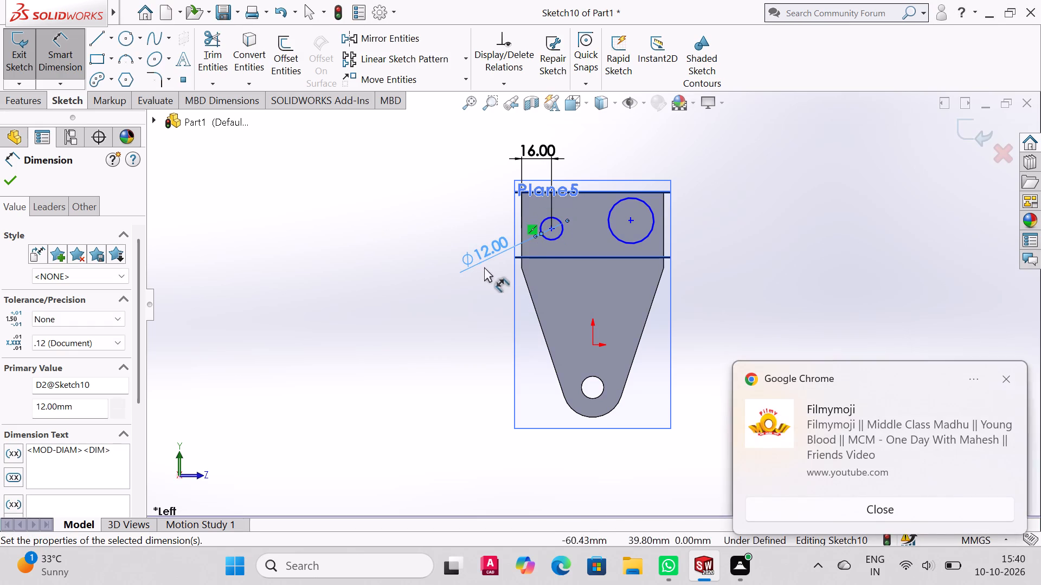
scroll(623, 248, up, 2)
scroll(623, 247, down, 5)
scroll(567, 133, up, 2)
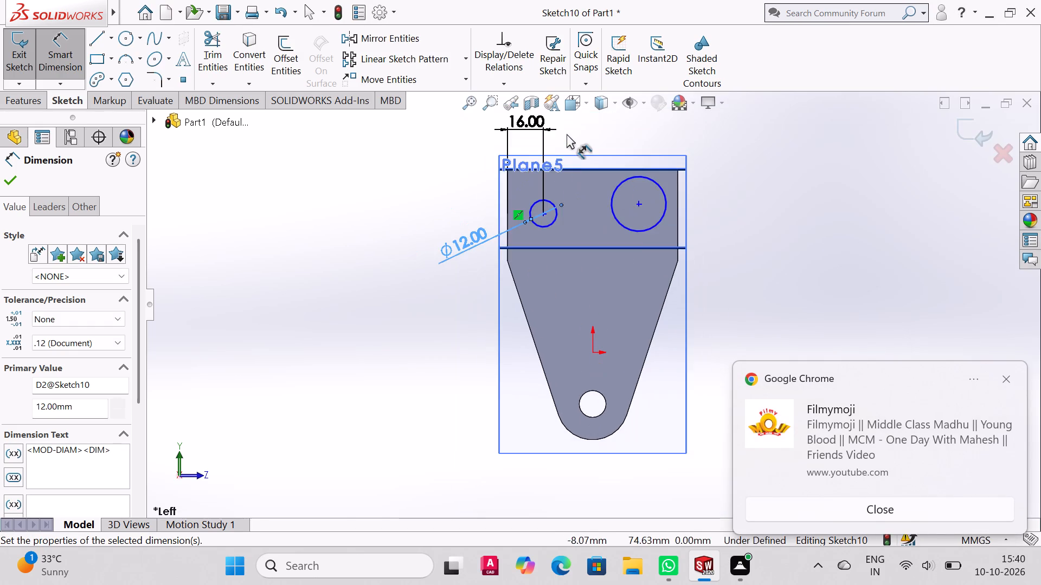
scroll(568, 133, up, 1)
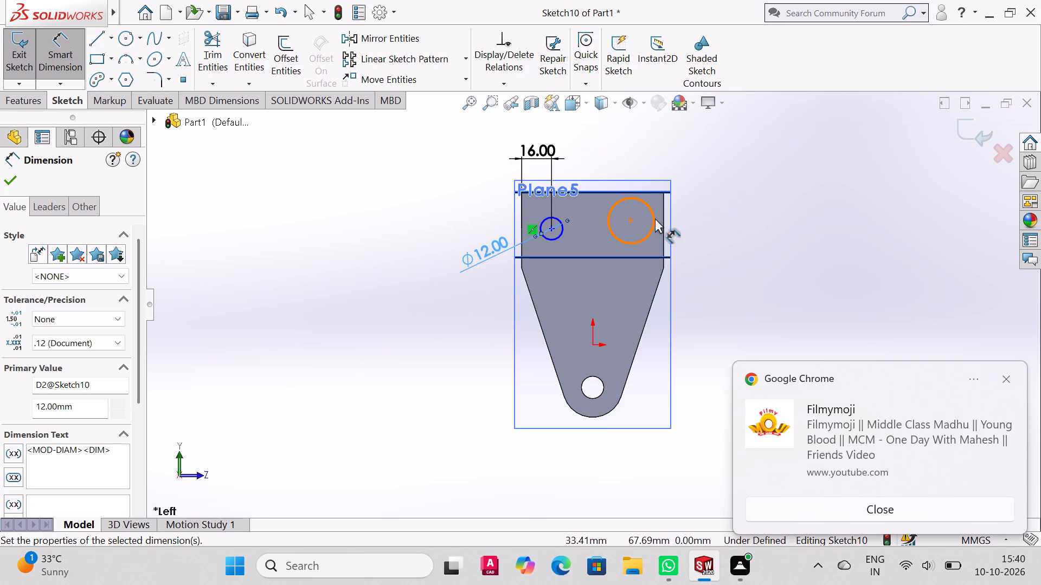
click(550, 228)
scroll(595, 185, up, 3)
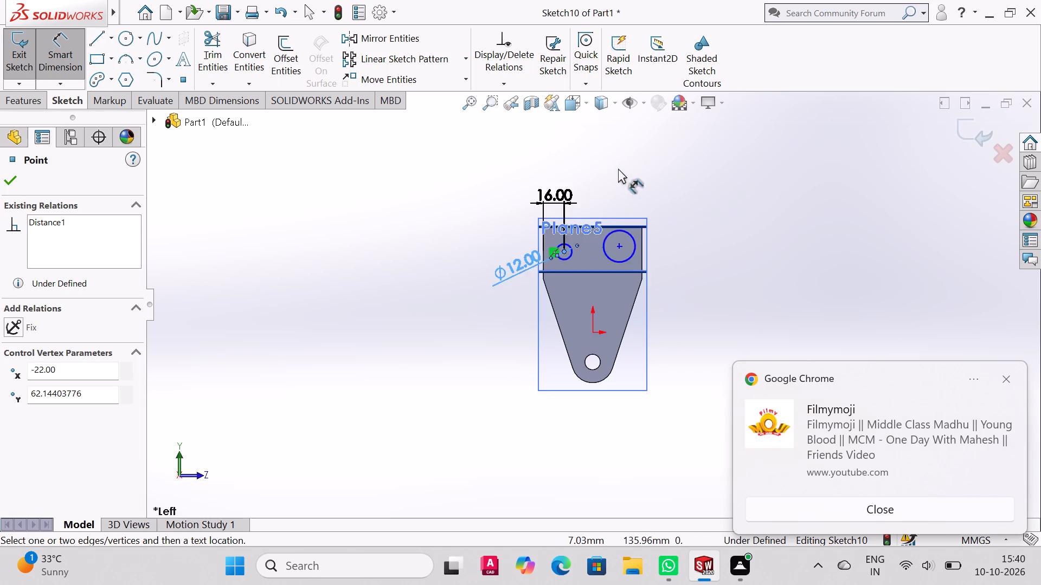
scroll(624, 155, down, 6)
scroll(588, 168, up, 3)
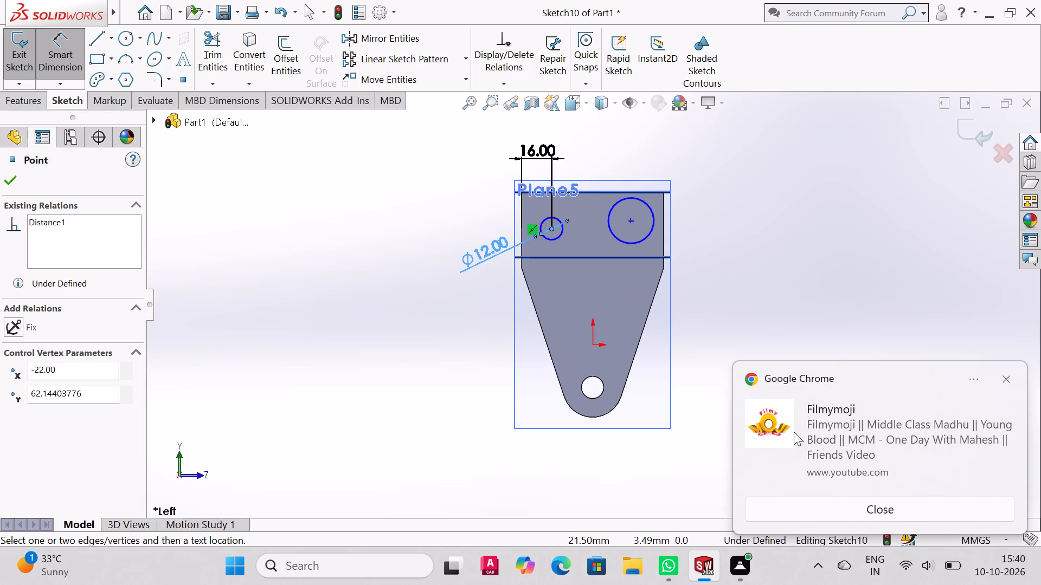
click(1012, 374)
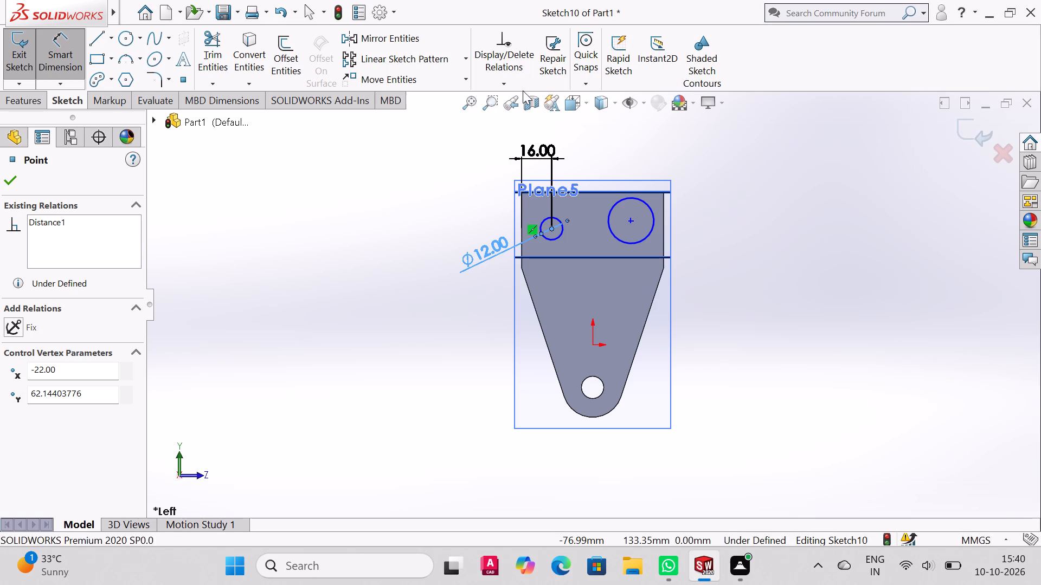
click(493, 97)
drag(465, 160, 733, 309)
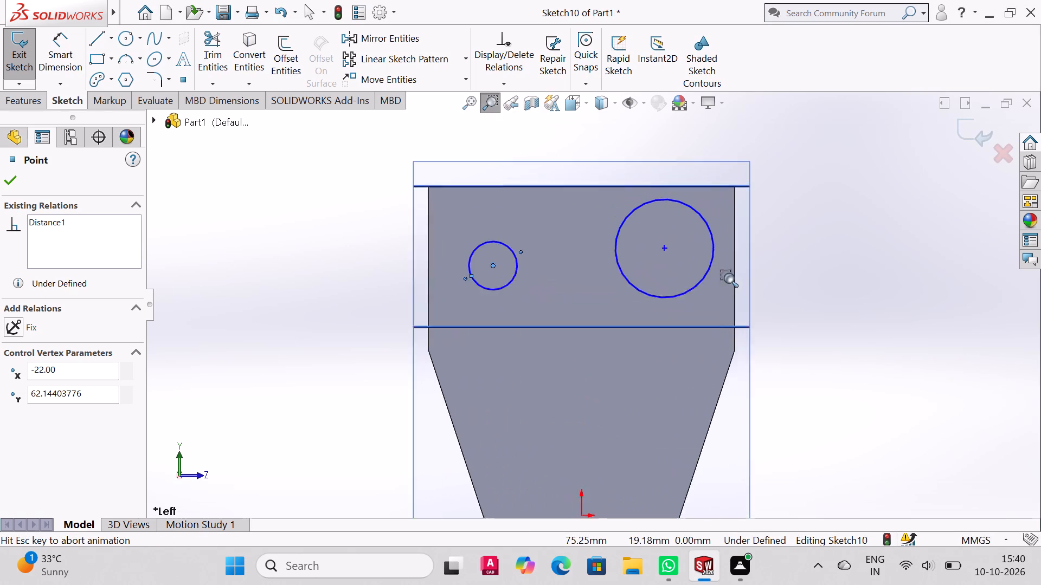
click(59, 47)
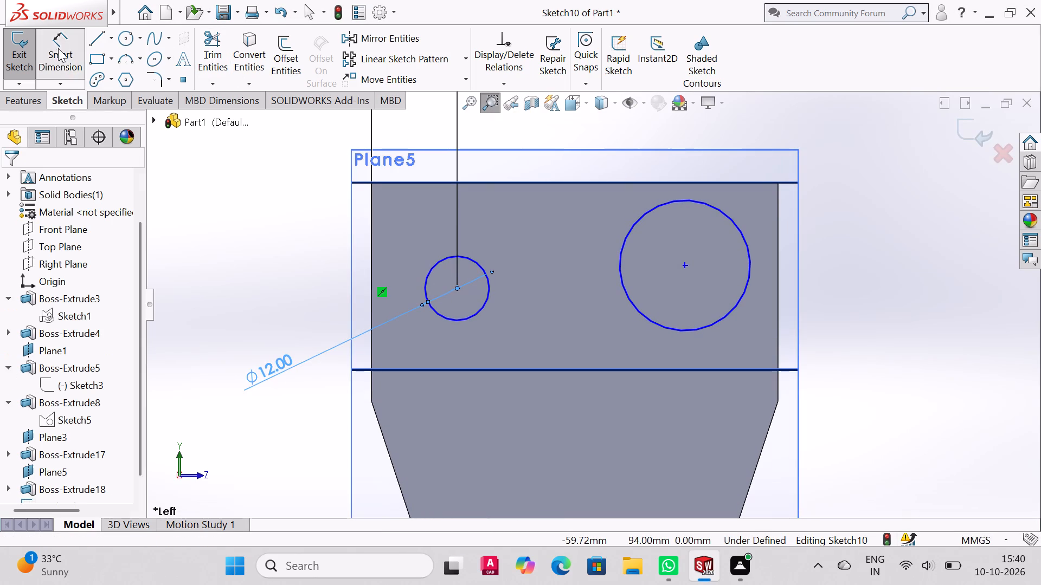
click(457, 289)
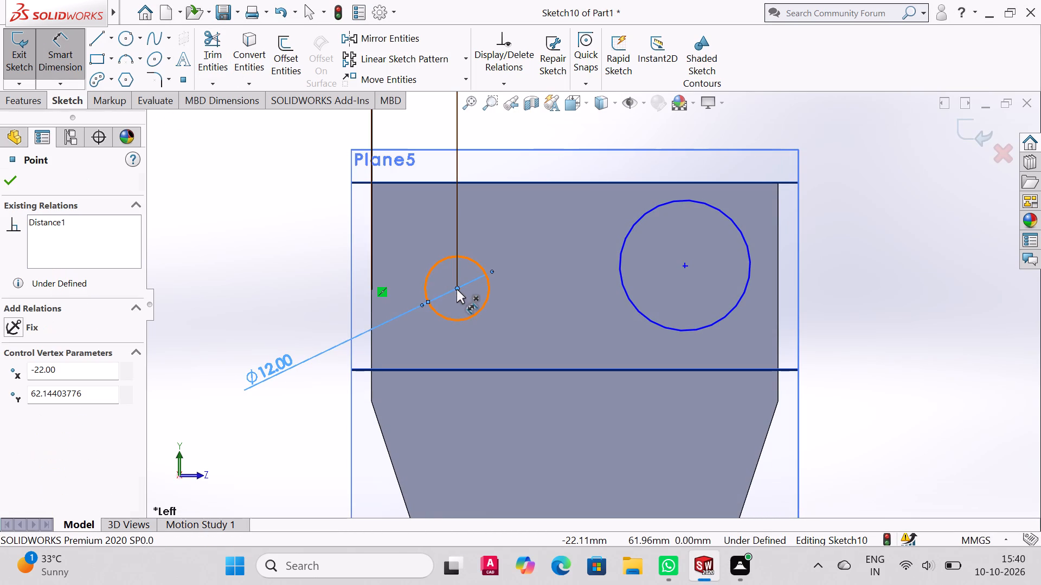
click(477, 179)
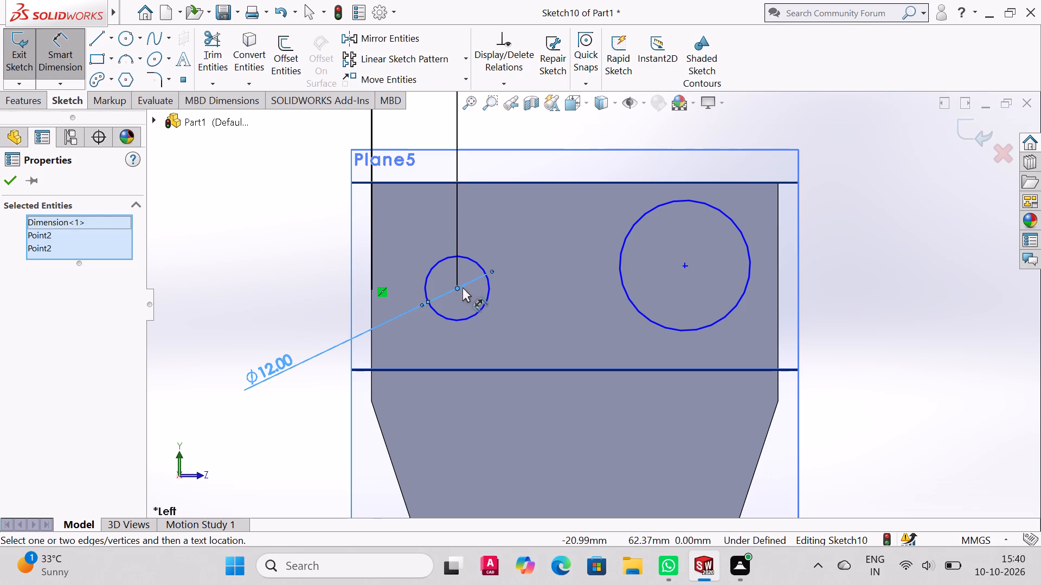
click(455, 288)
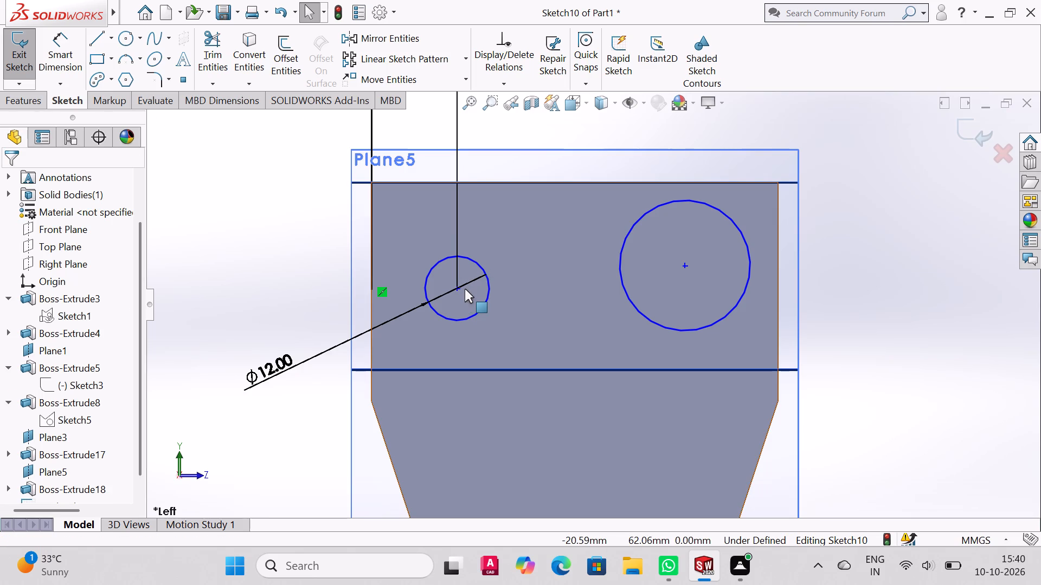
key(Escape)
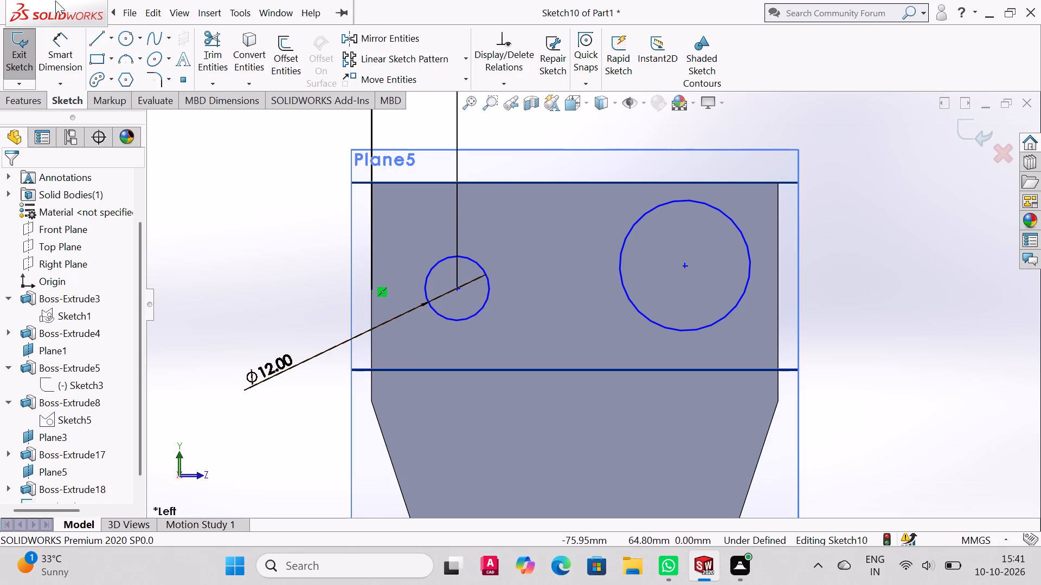
Dimension the left circle's center 18 mm below the end plate's top edge.
click(67, 46)
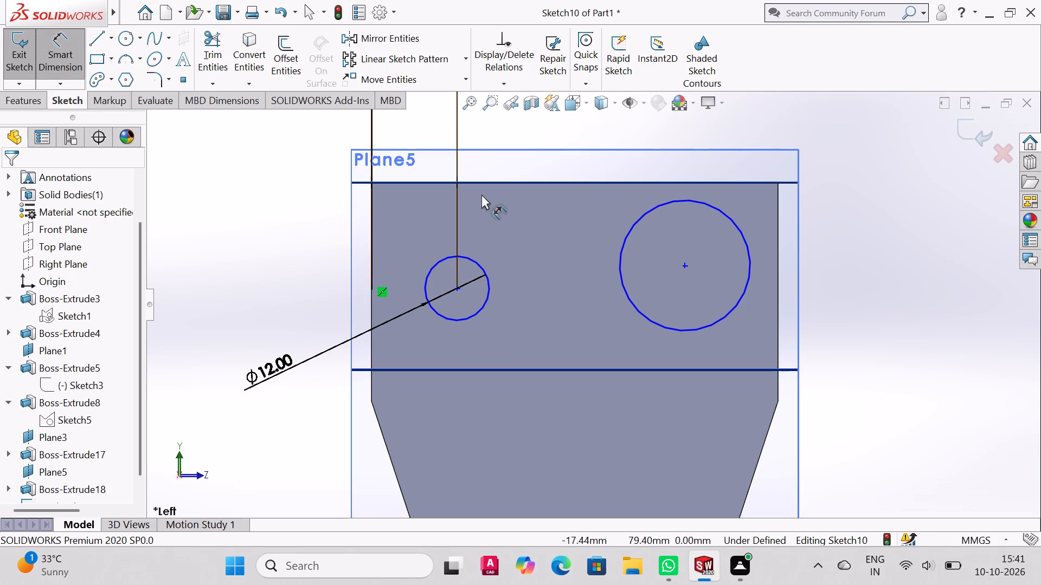
click(475, 183)
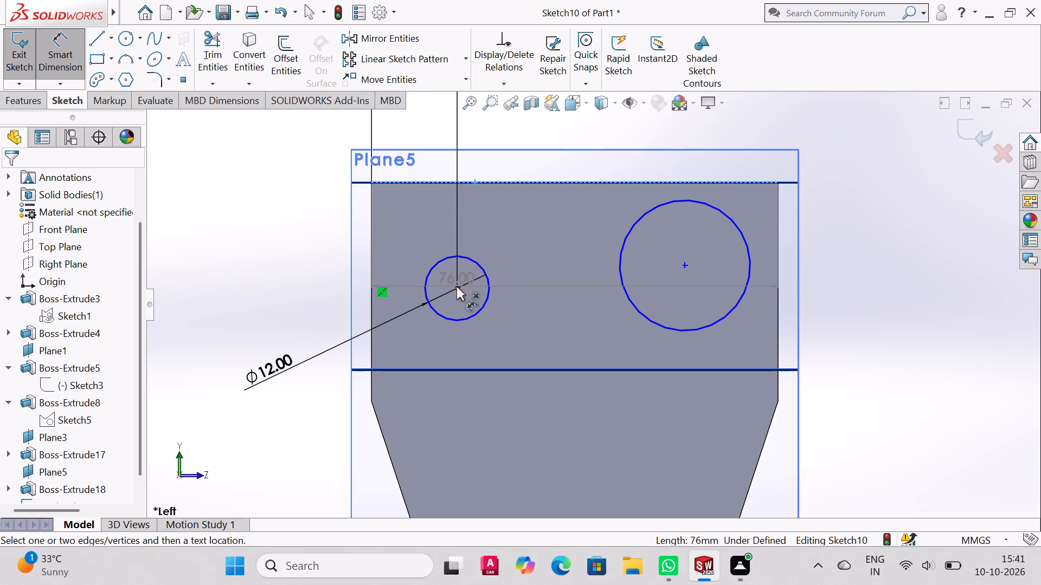
click(457, 288)
click(305, 282)
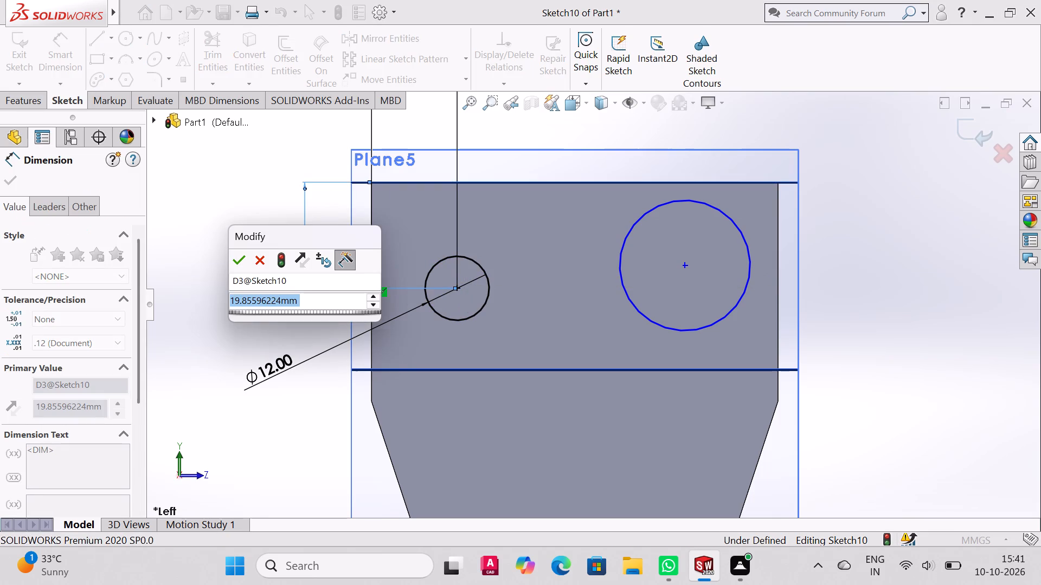
key(1)
key(8)
key(Return)
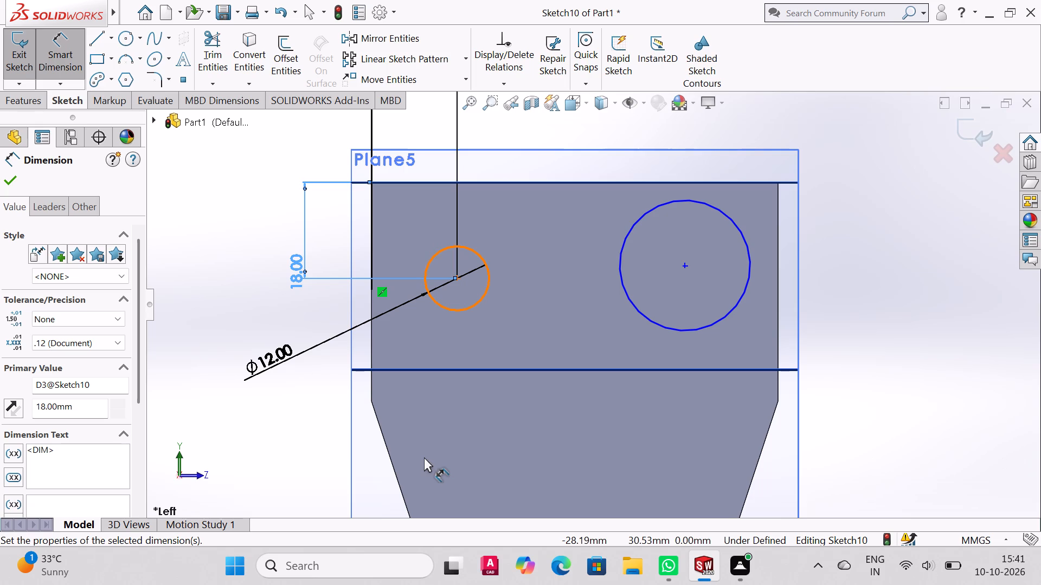
click(1, 179)
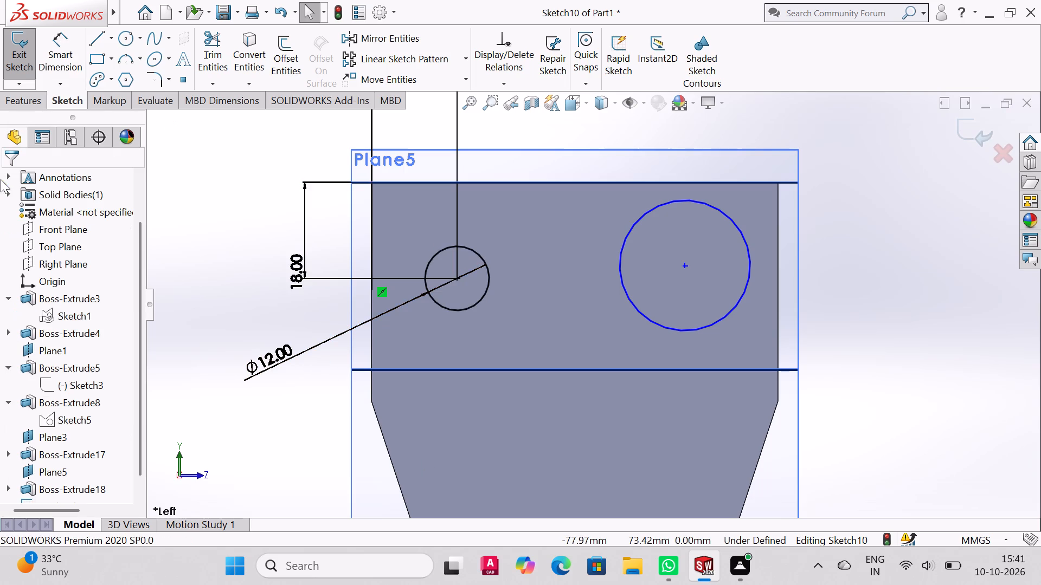
Set the right circle's diameter to 12 mm.
click(63, 49)
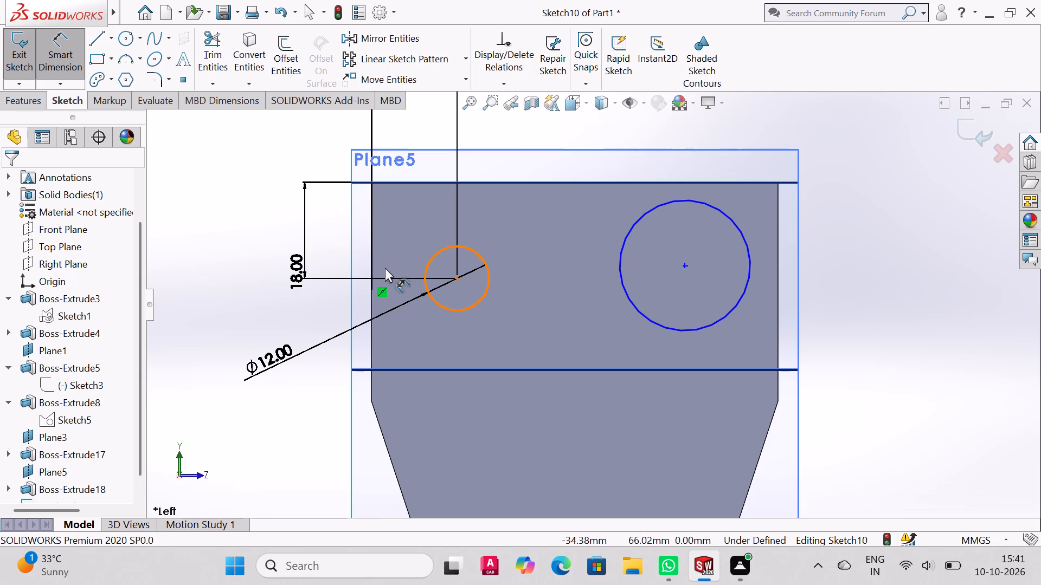
click(751, 261)
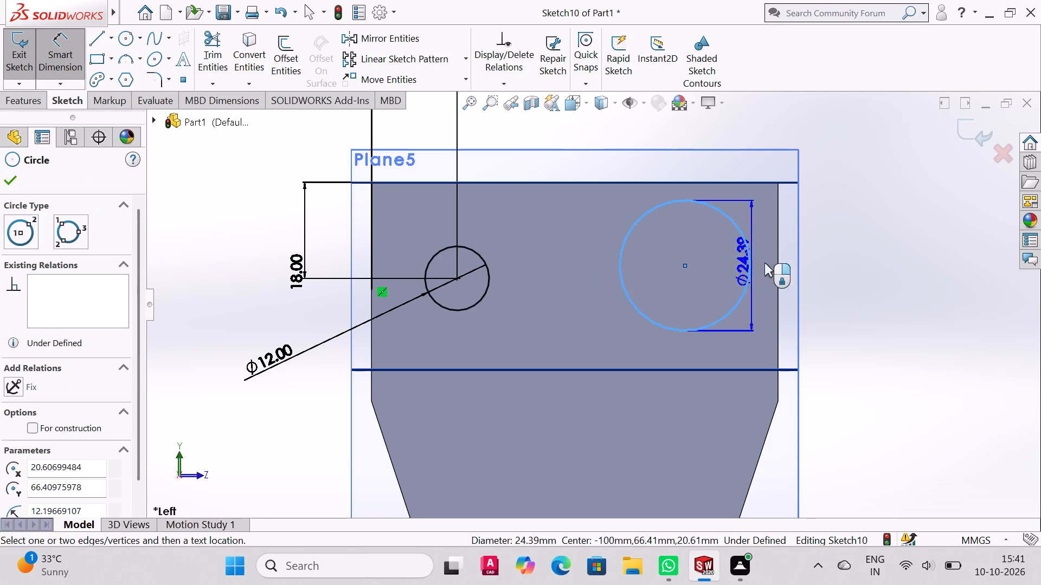
click(836, 266)
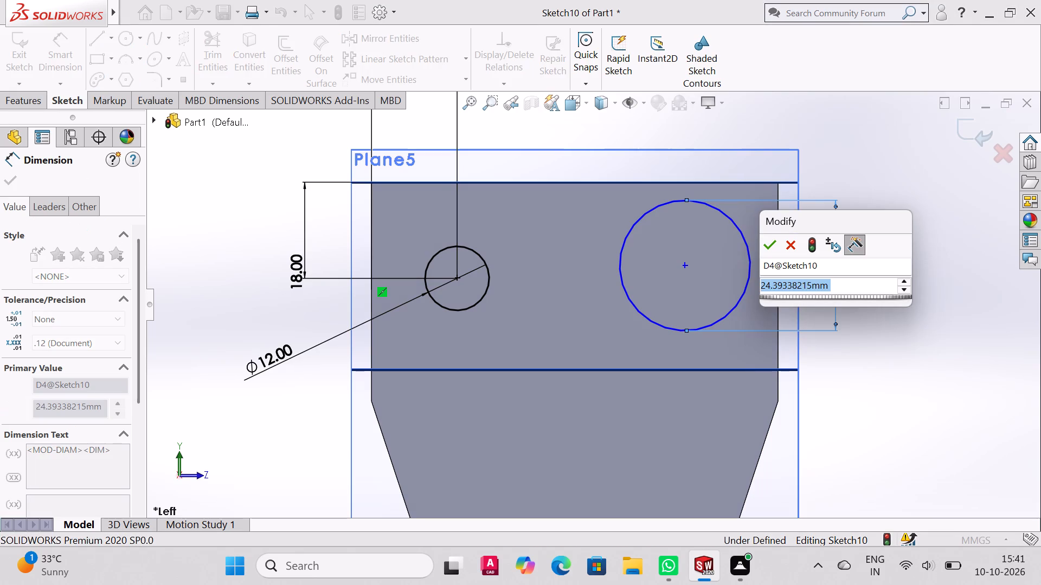
text(12)
key(Return)
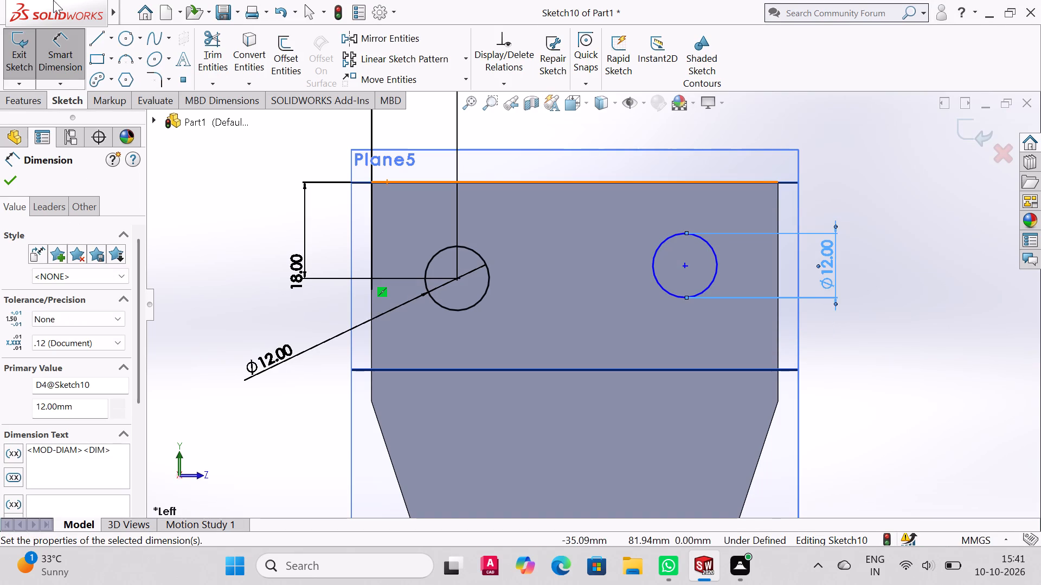
Dimension the right circle's center 16 mm from the end plate's right vertical edge.
click(685, 266)
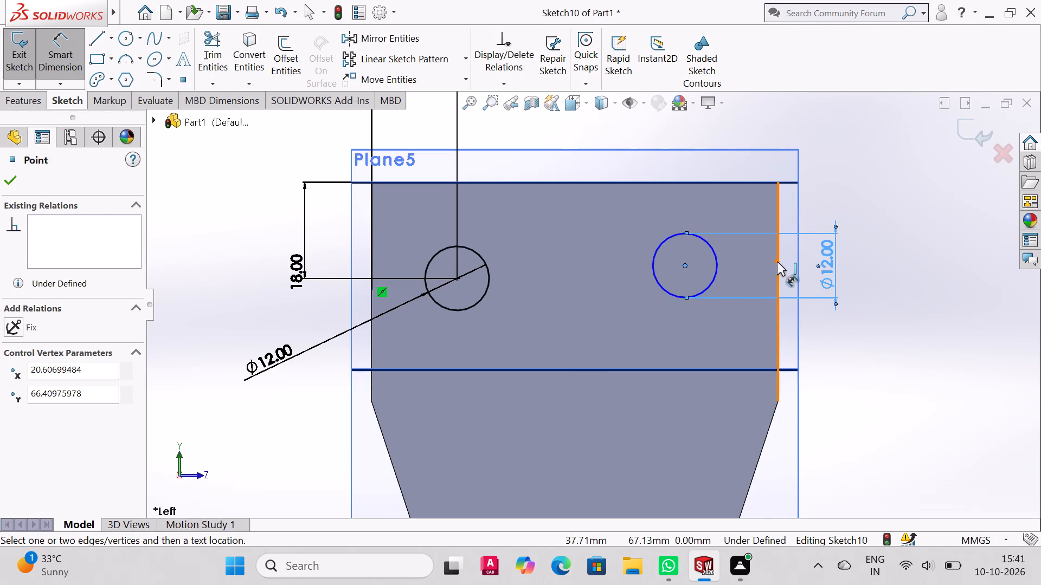
click(777, 262)
scroll(750, 157, up, 2)
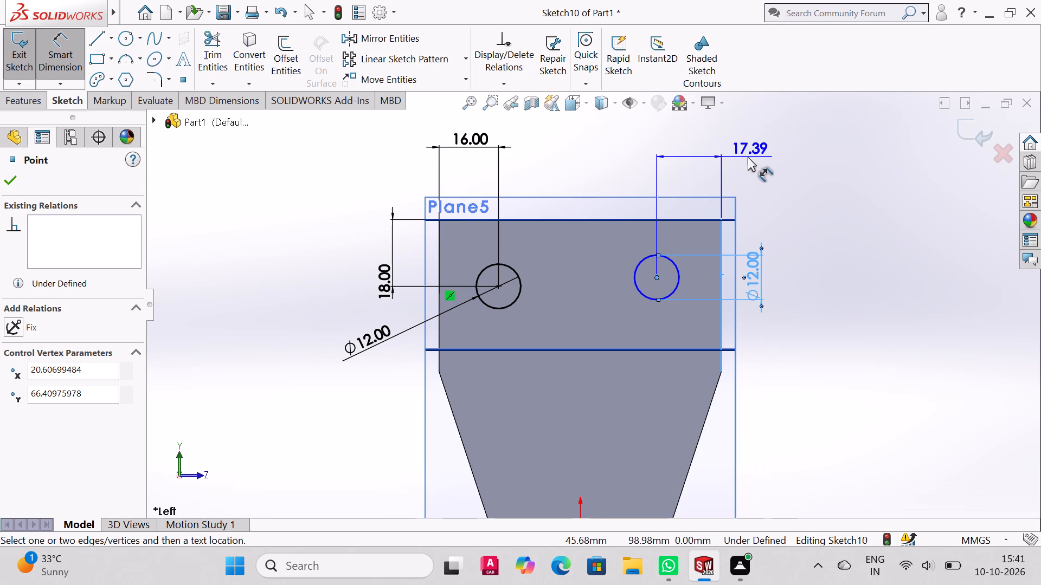
click(723, 155)
text(16)
key(Return)
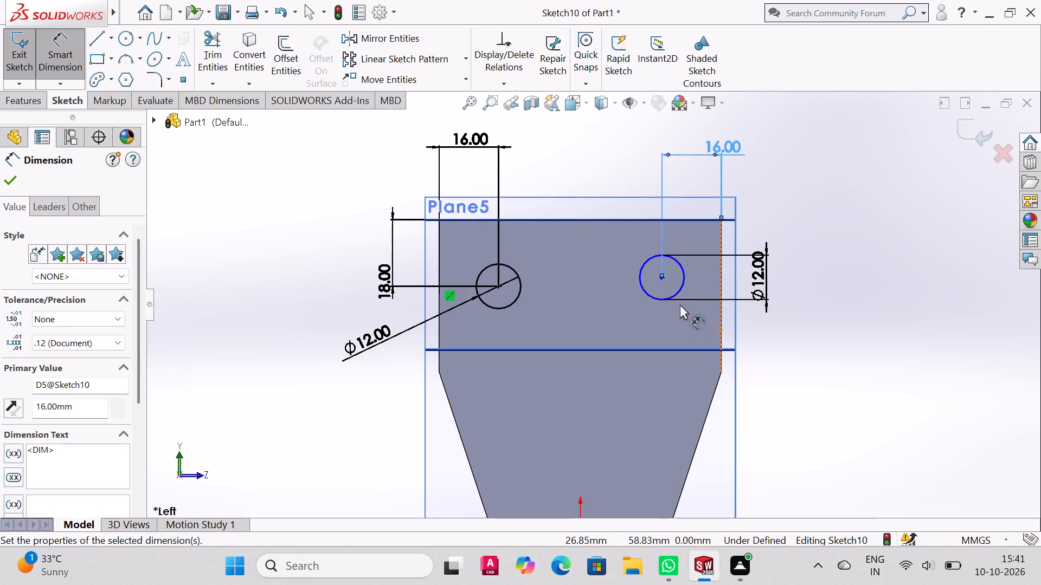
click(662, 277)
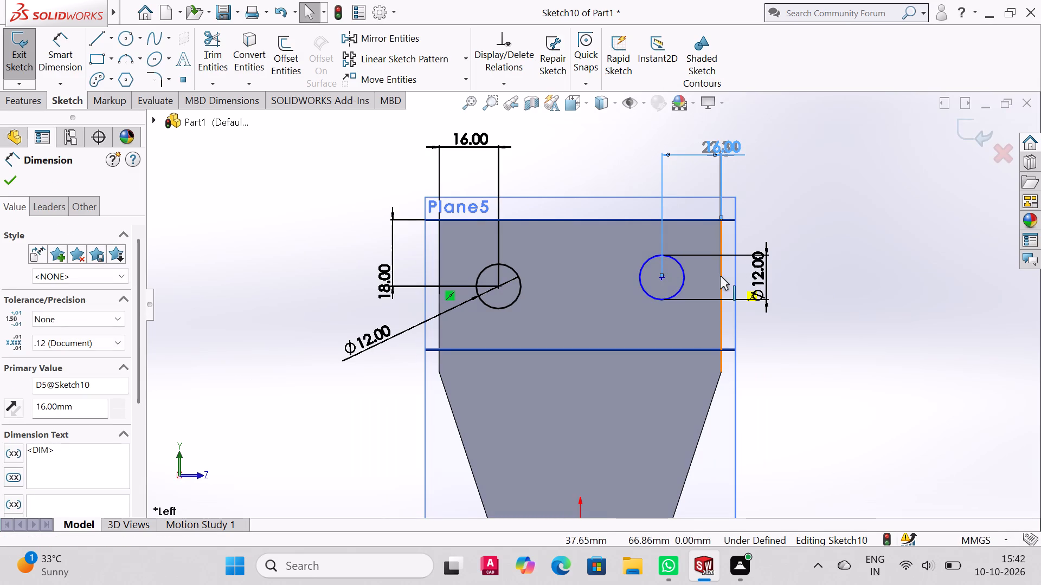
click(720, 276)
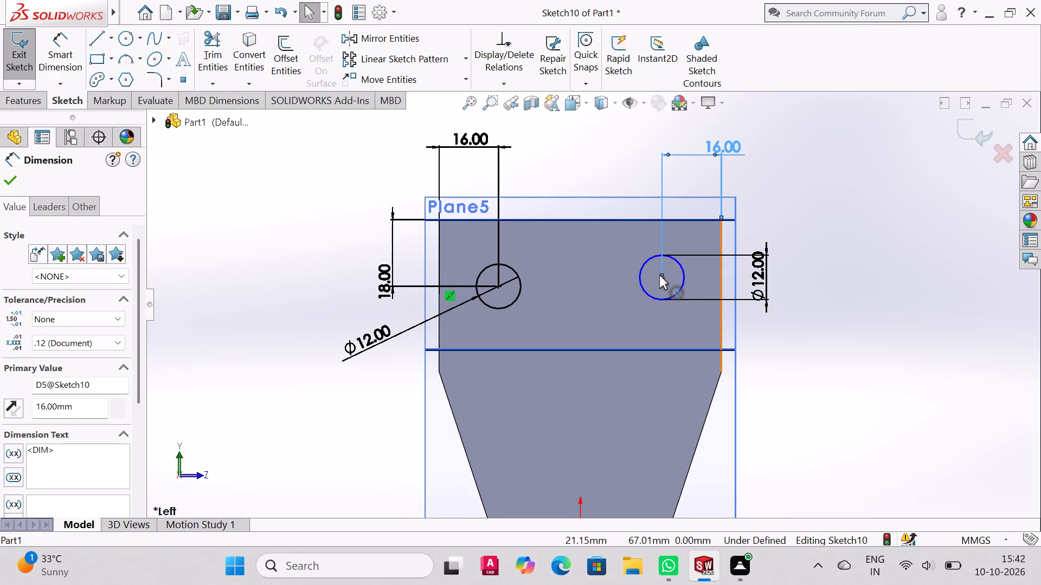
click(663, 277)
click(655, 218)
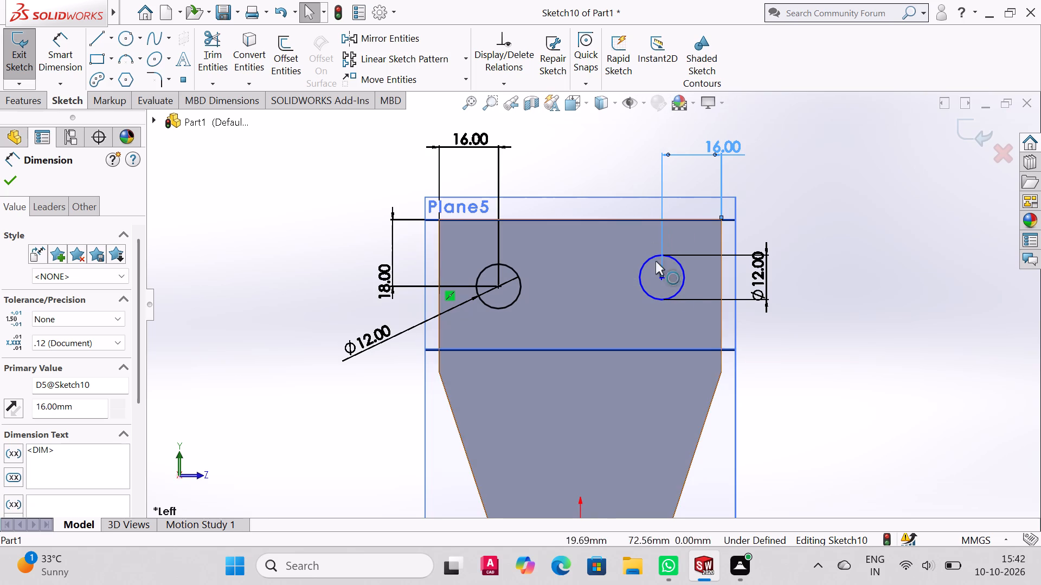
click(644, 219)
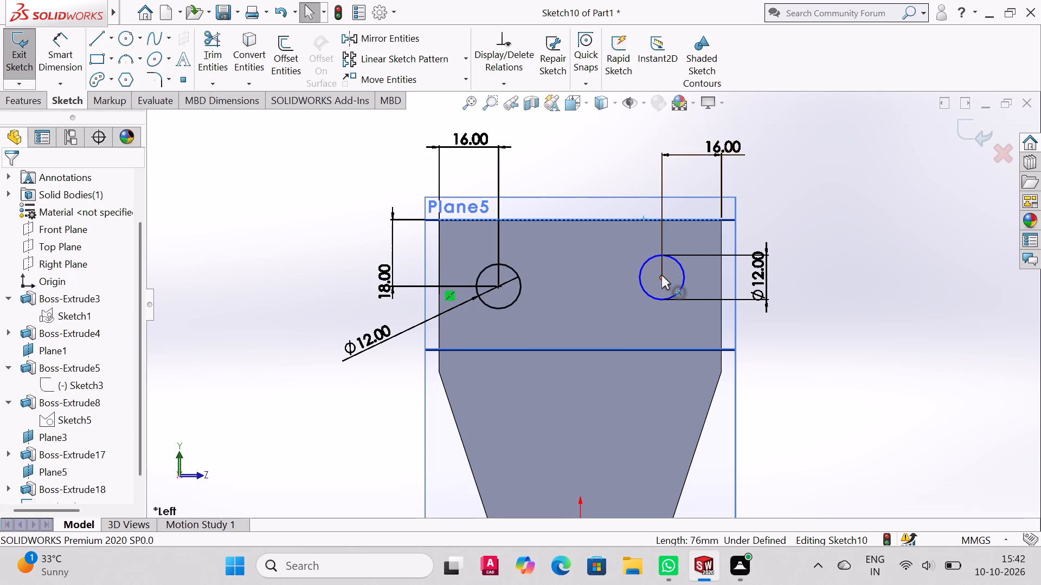
Dimension the right circle's center 18 mm below the end plate's top edge.
click(60, 38)
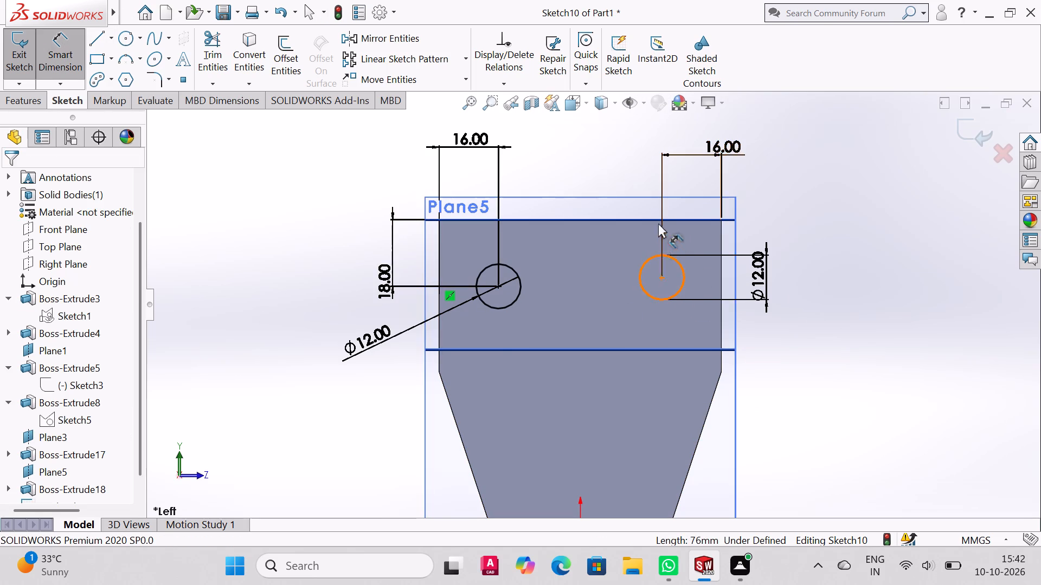
click(655, 216)
click(655, 221)
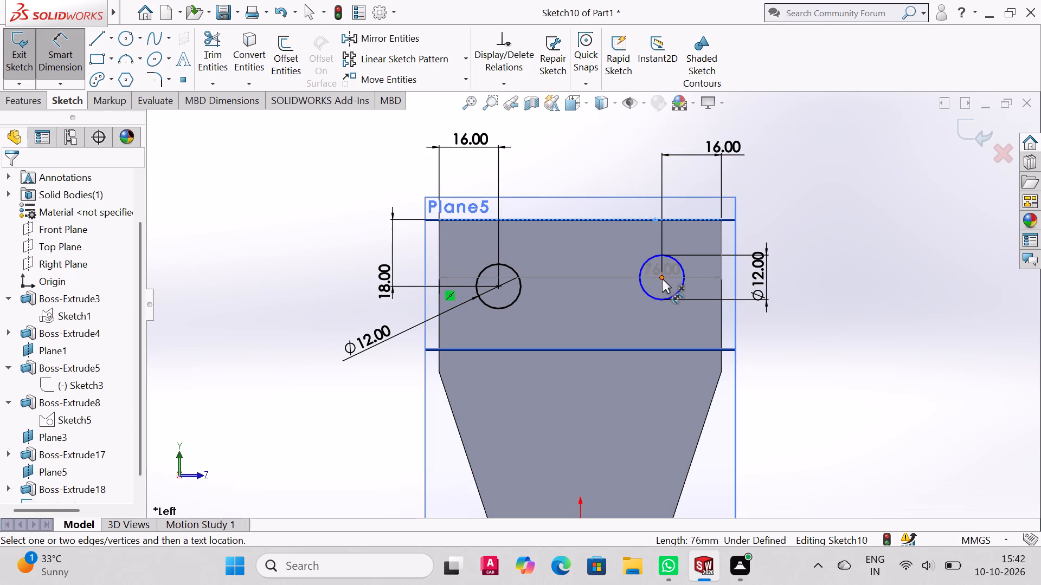
click(662, 279)
click(807, 271)
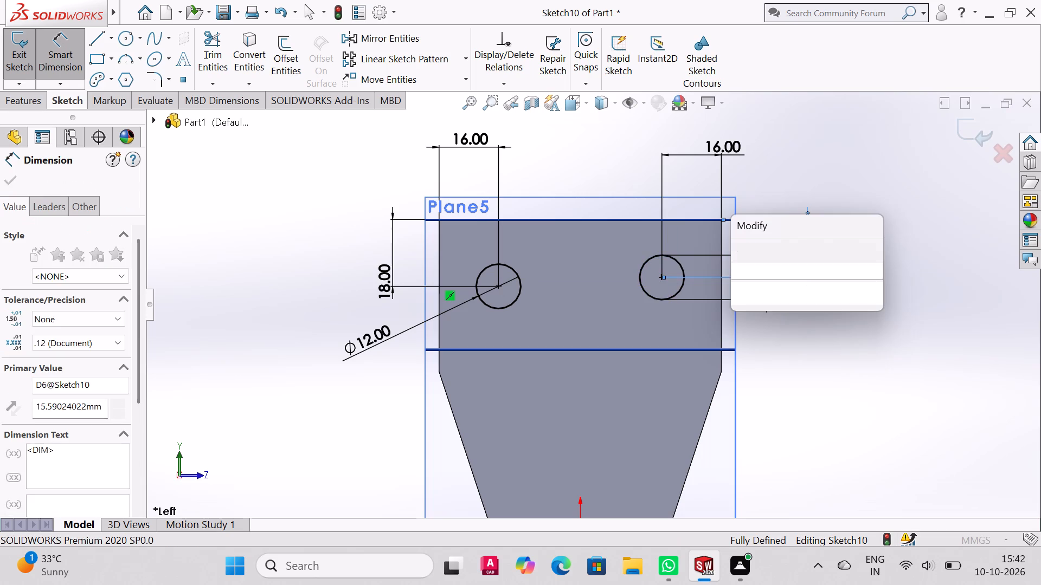
text(18)
key(Return)
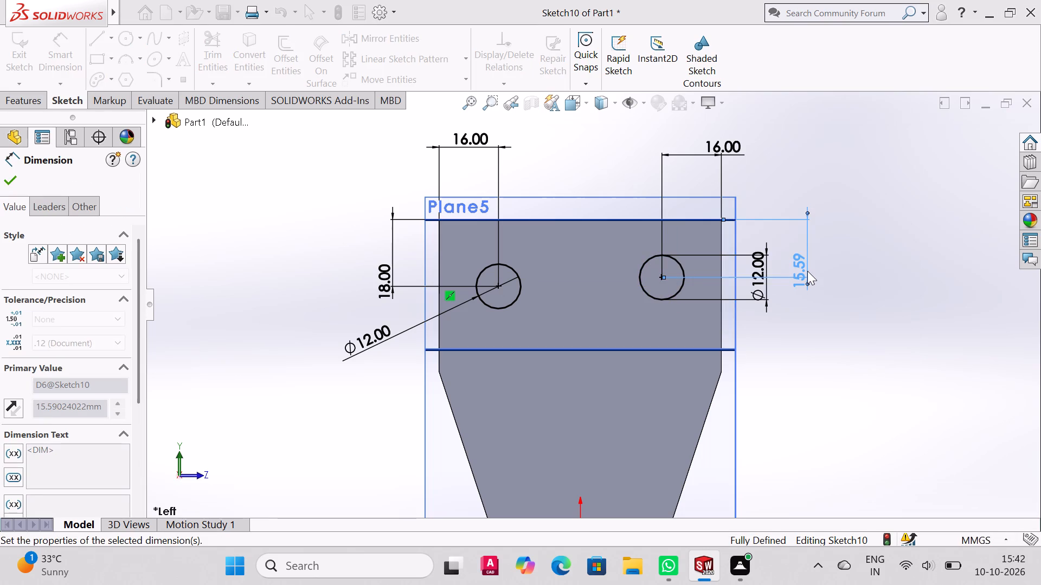
click(9, 181)
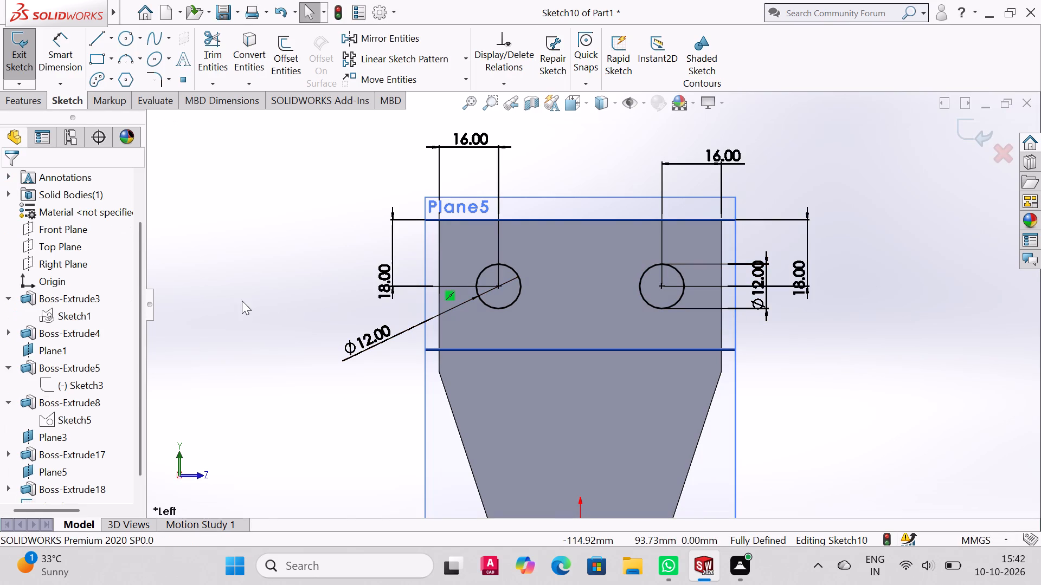
Cut the two 12 mm circles into the end plate with a blind Extruded Cut 6 mm deep, and show the bracket in isometric view.
click(16, 102)
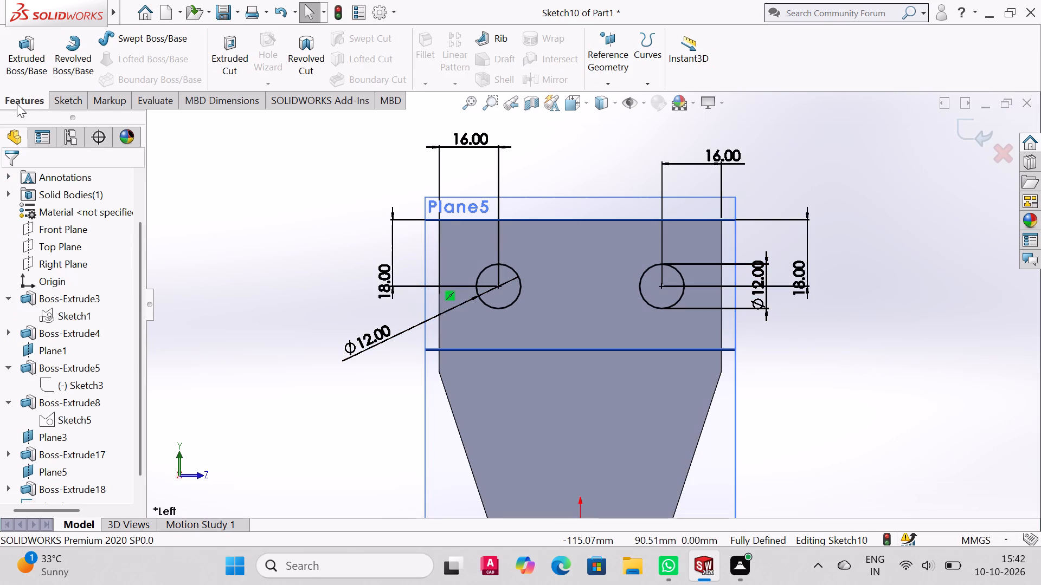
click(228, 37)
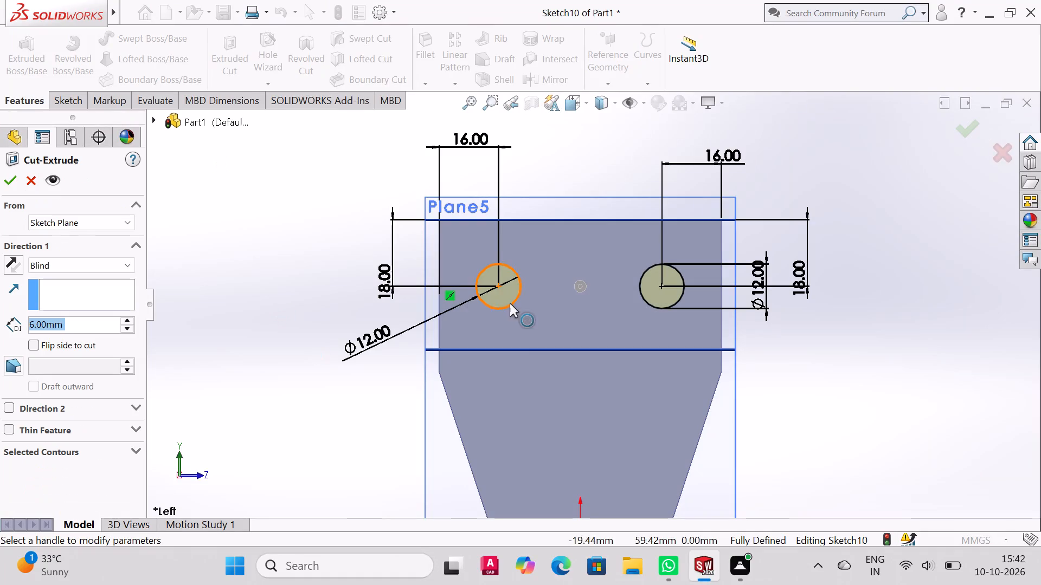
click(510, 293)
click(652, 285)
middle_drag(697, 324, 613, 382)
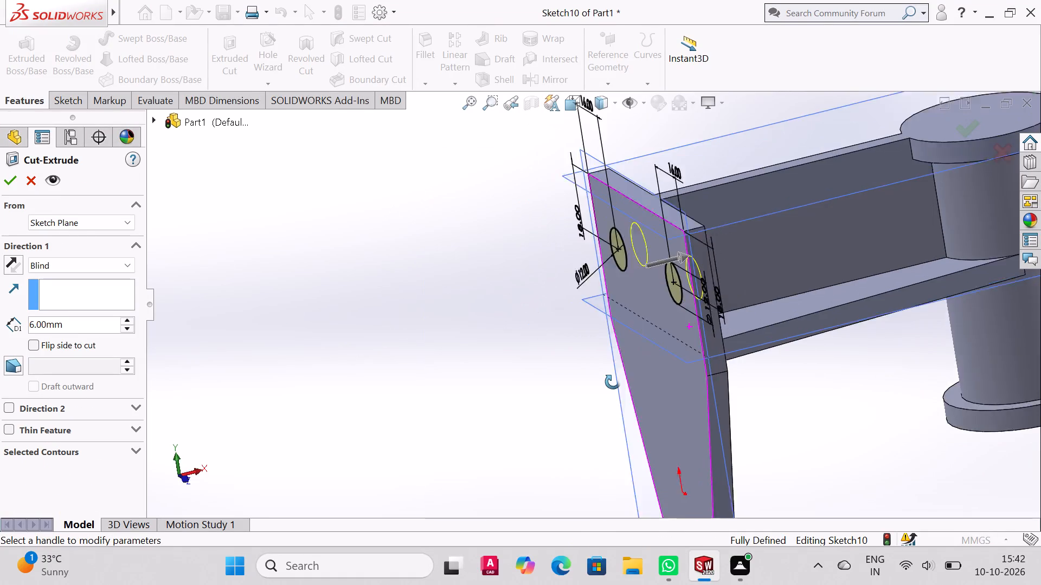
middle_drag(613, 382, 618, 383)
click(10, 179)
scroll(728, 362, up, 3)
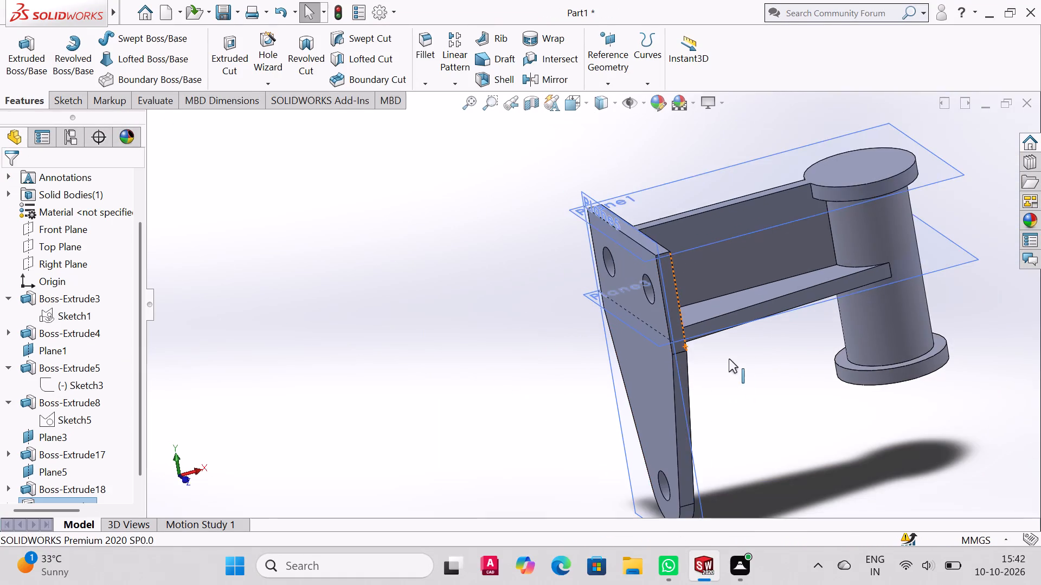
middle_drag(830, 374, 737, 393)
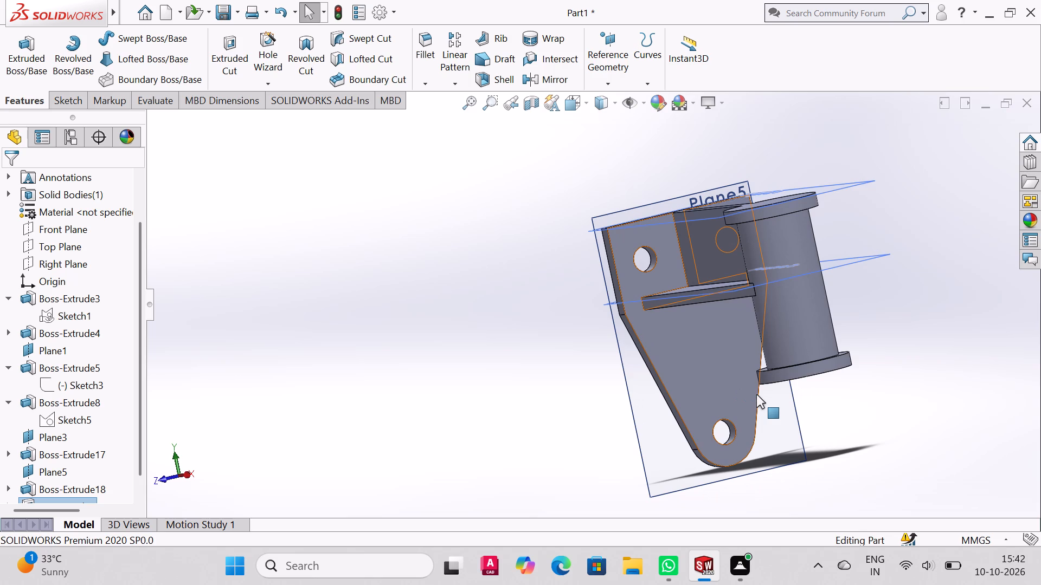
key(ctrl+7)
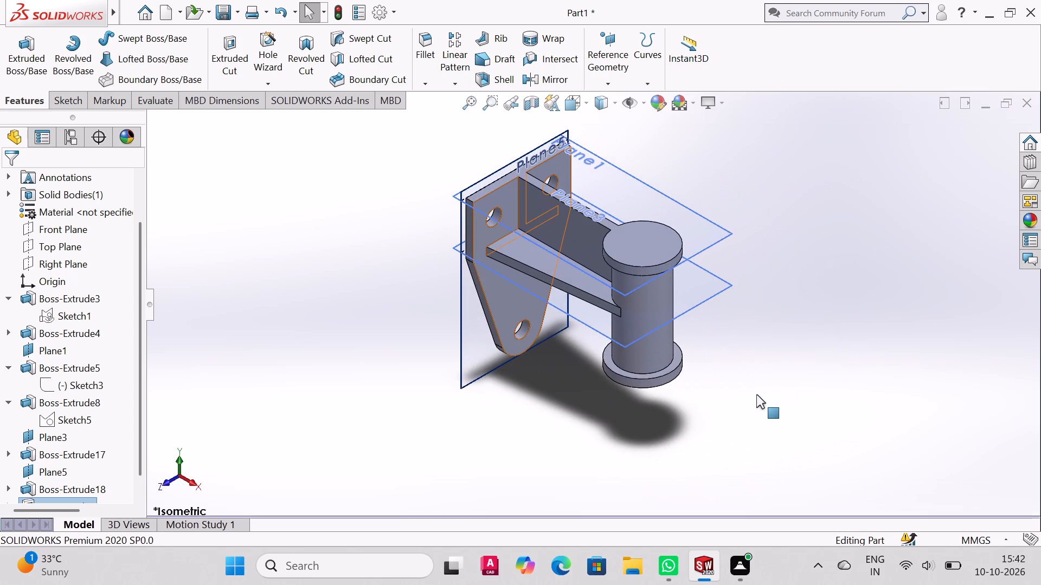
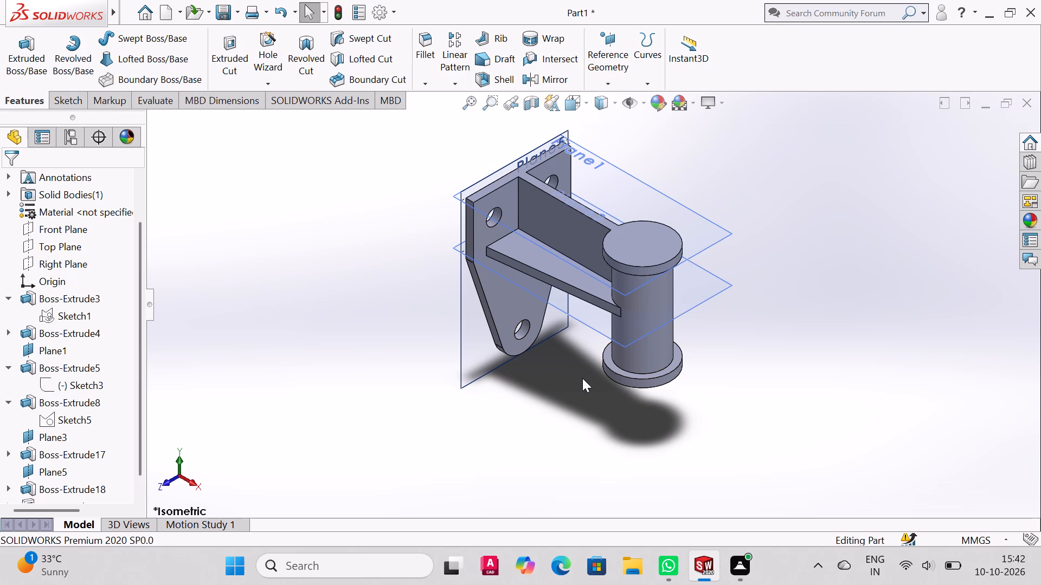
Open a new sketch on the bottom face of the cylinder's lower flange.
key(ctrl+1)
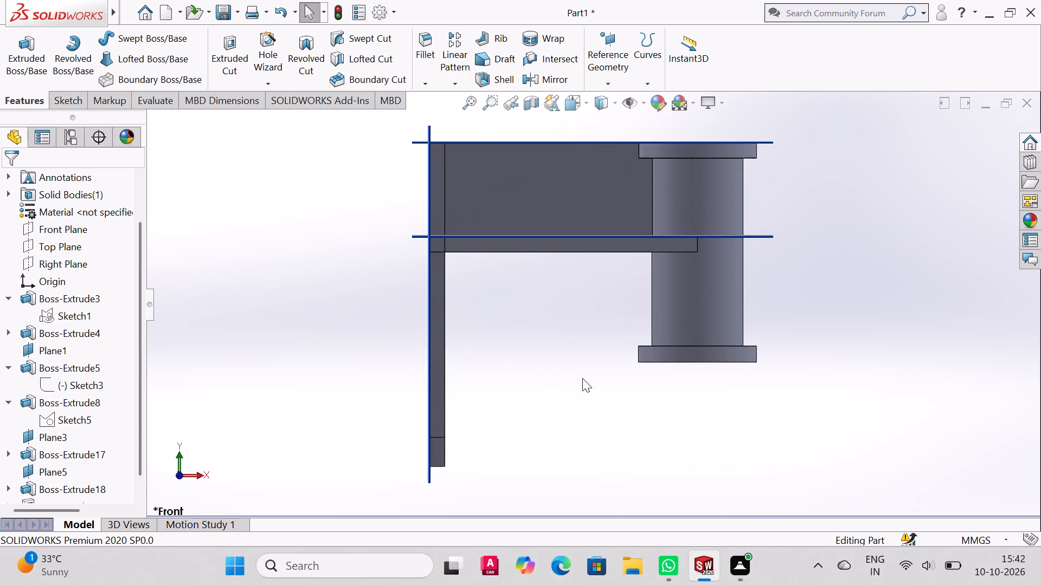
key(ctrl+2)
key(ctrl+3)
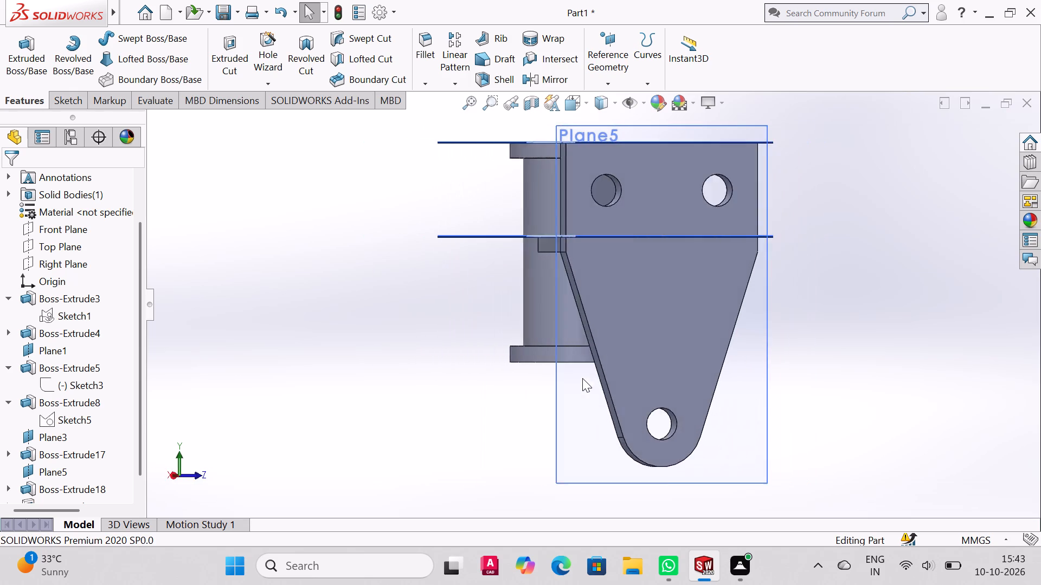
key(ctrl+4)
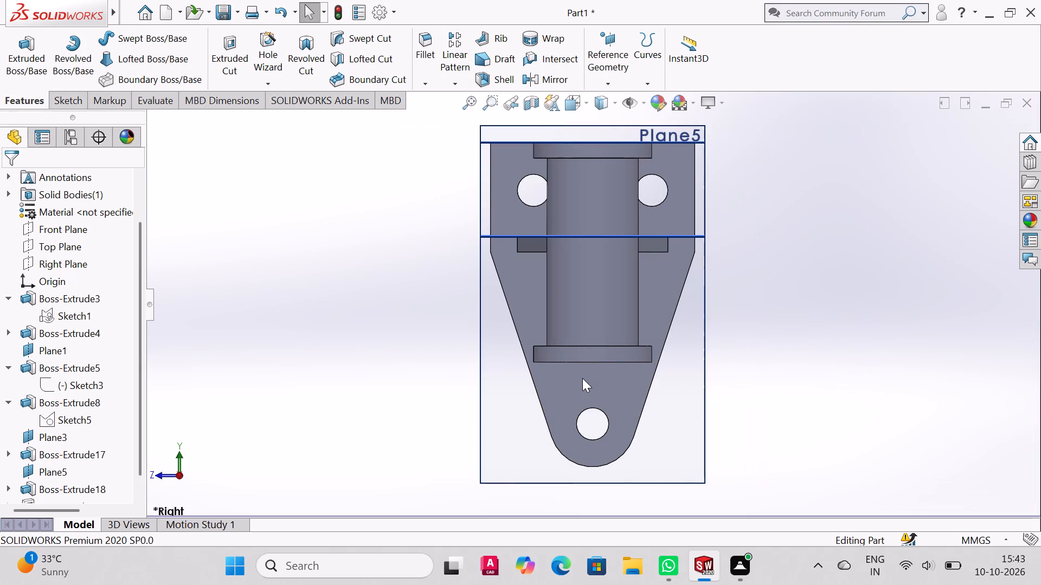
key(ctrl+5)
key(ctrl+6)
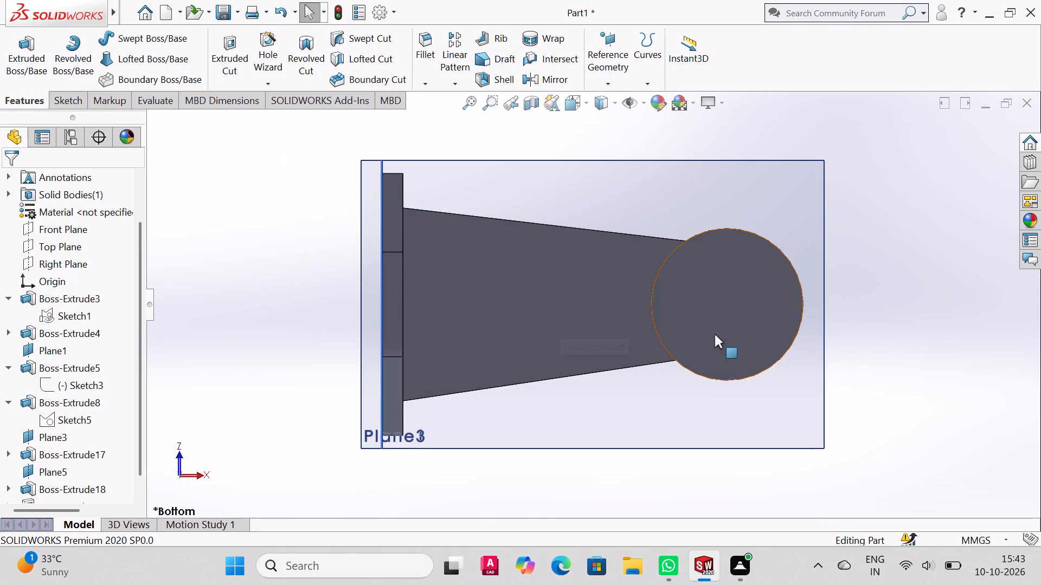
click(709, 300)
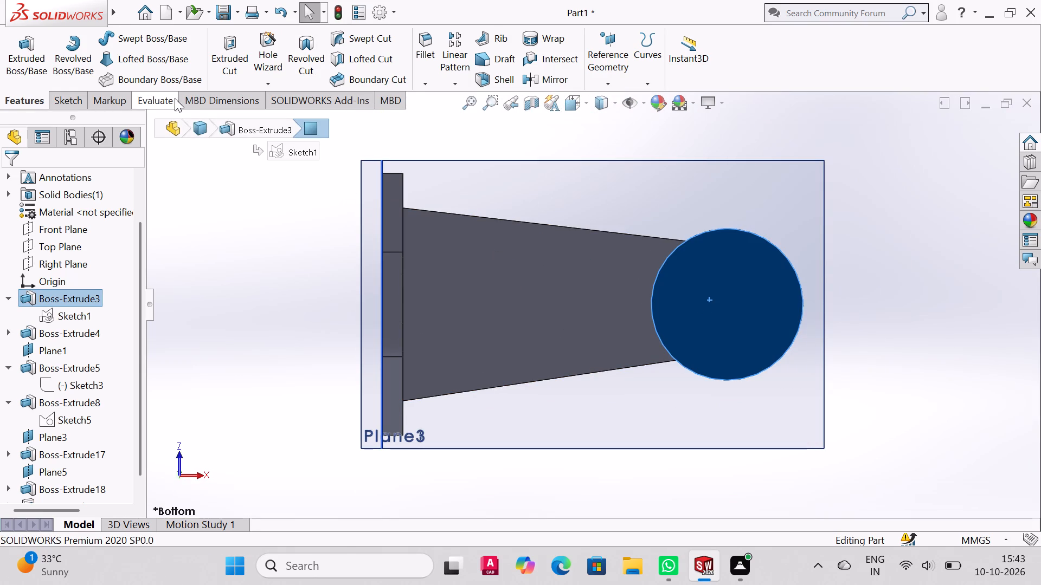
click(70, 100)
click(102, 36)
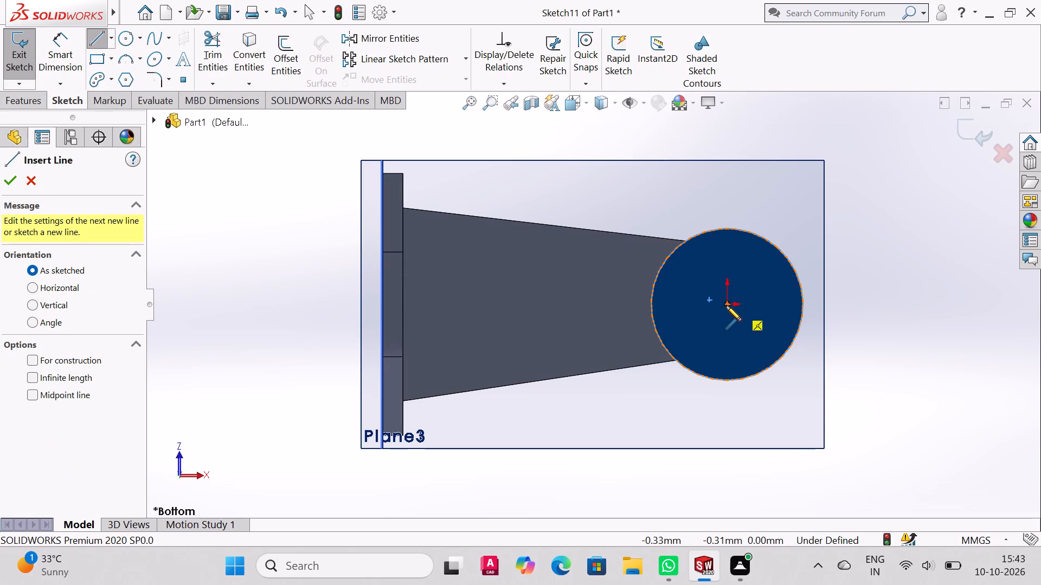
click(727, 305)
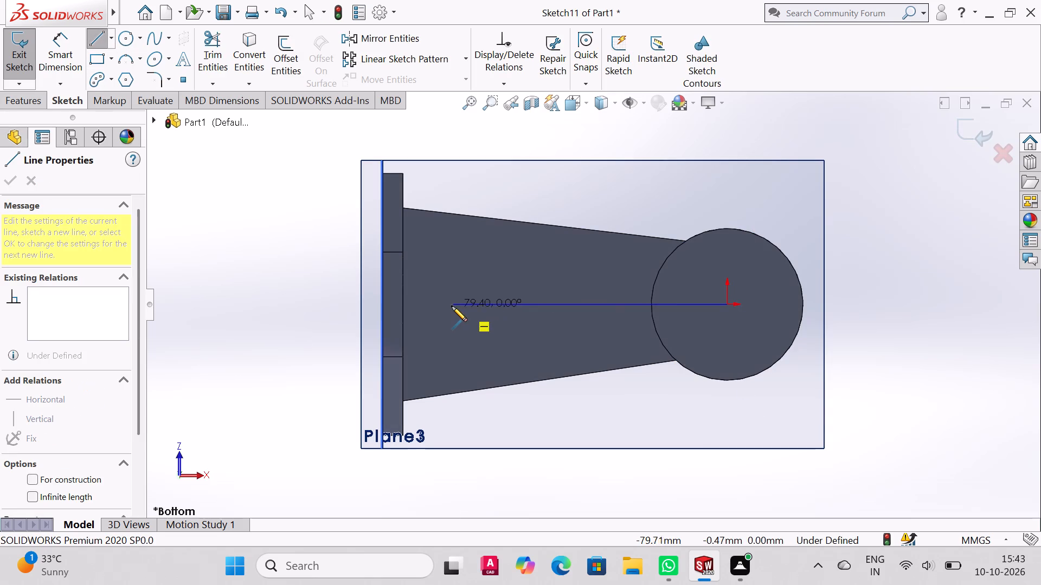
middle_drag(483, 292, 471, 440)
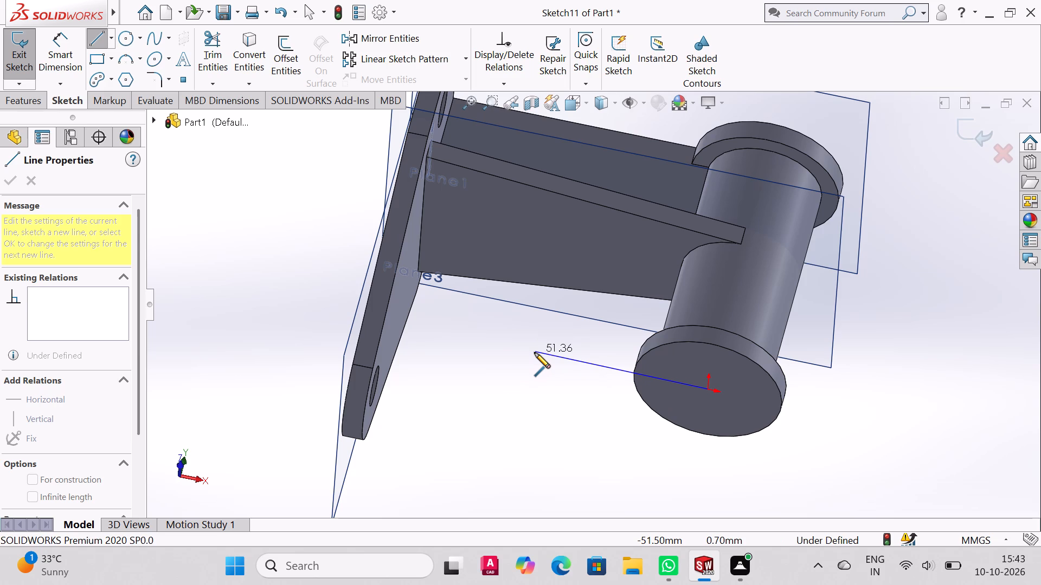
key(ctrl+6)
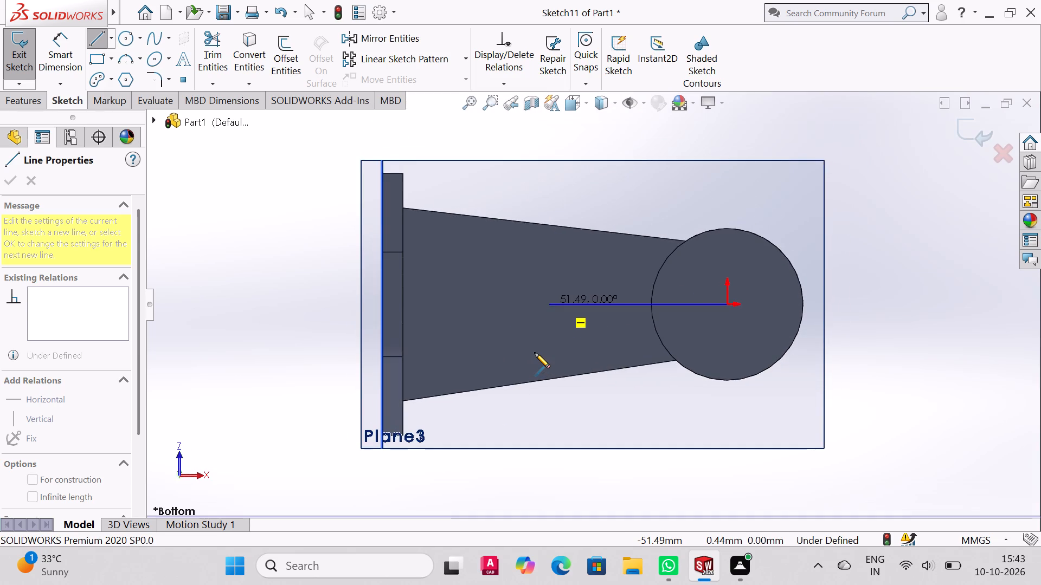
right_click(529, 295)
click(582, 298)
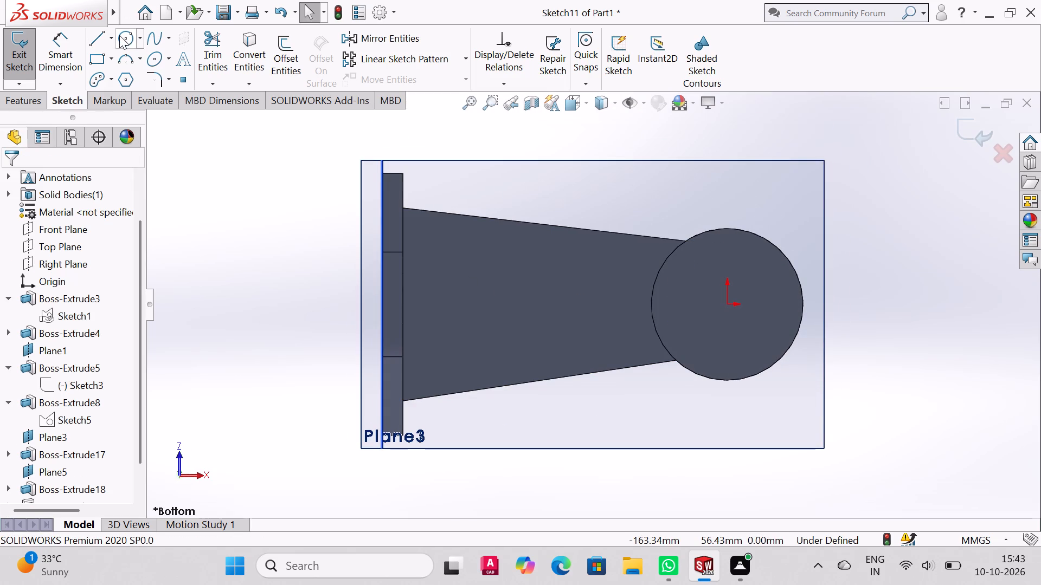
Draw a horizontal construction line 94 mm long from the flange center to the end plate's inner face.
click(110, 36)
click(107, 71)
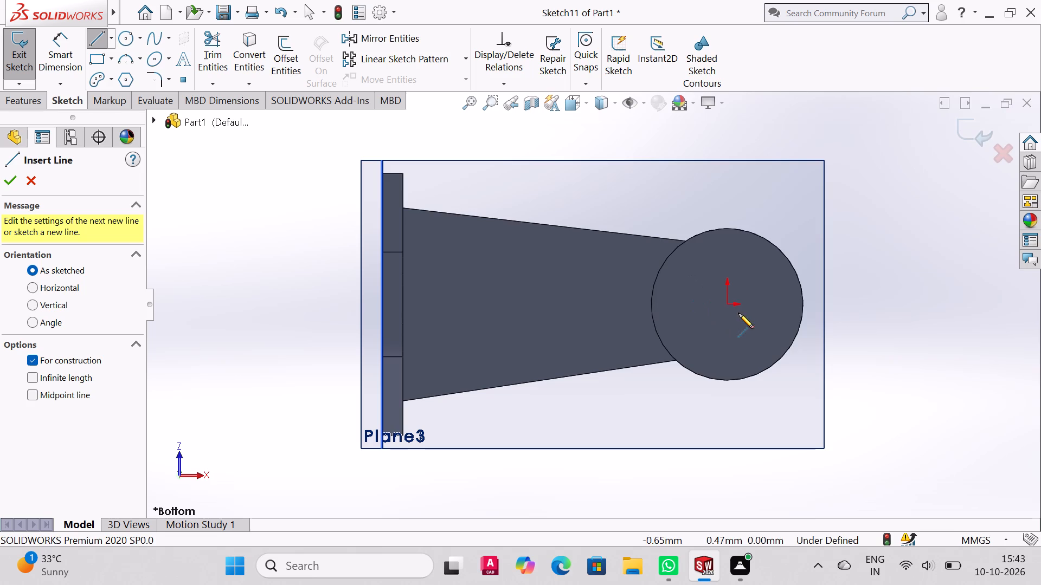
click(728, 304)
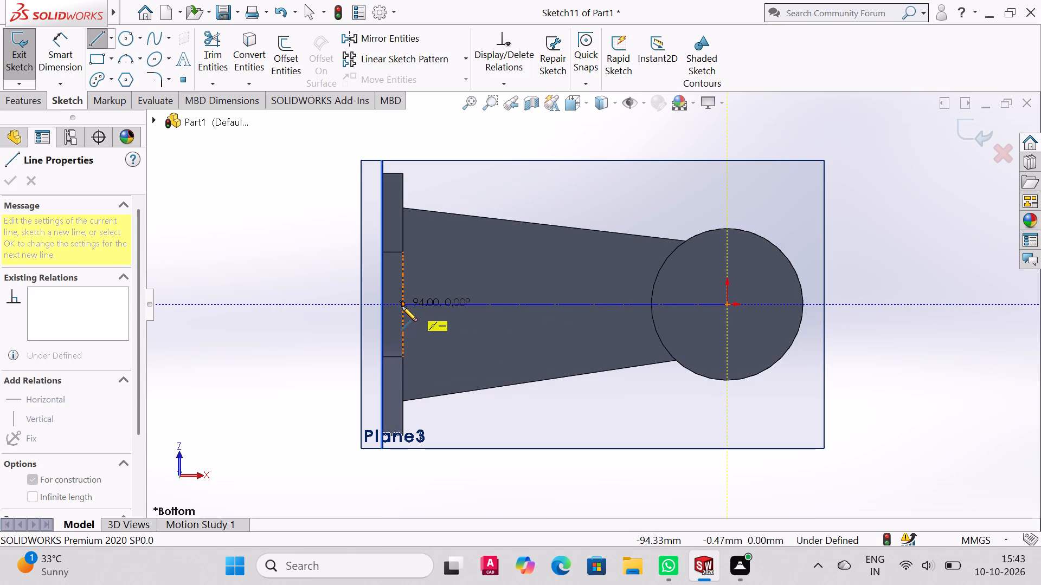
click(402, 306)
right_click(402, 306)
click(471, 313)
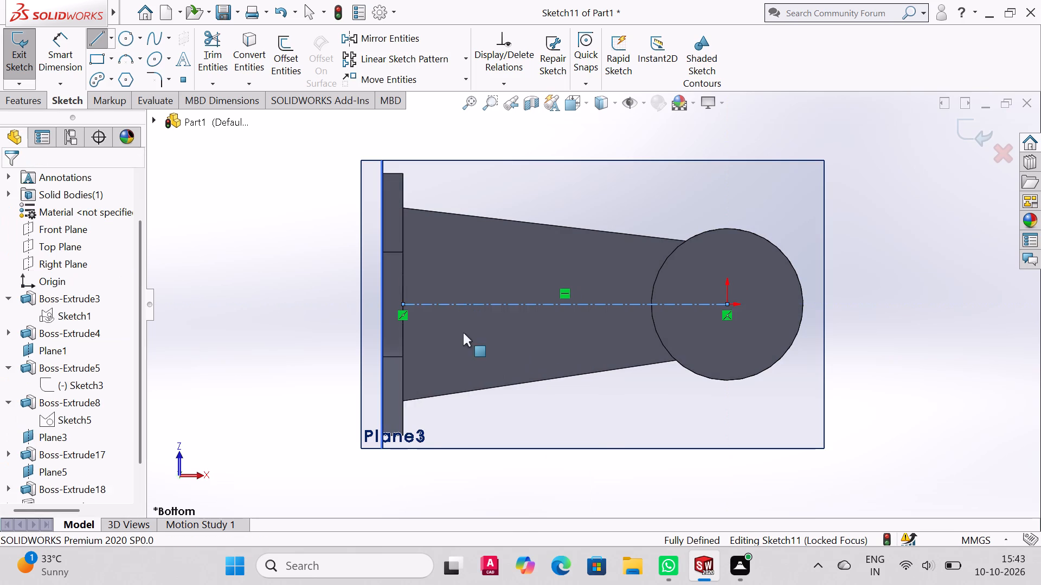
Offset the centerline bi-directionally by 3 mm with dimensions added.
click(97, 41)
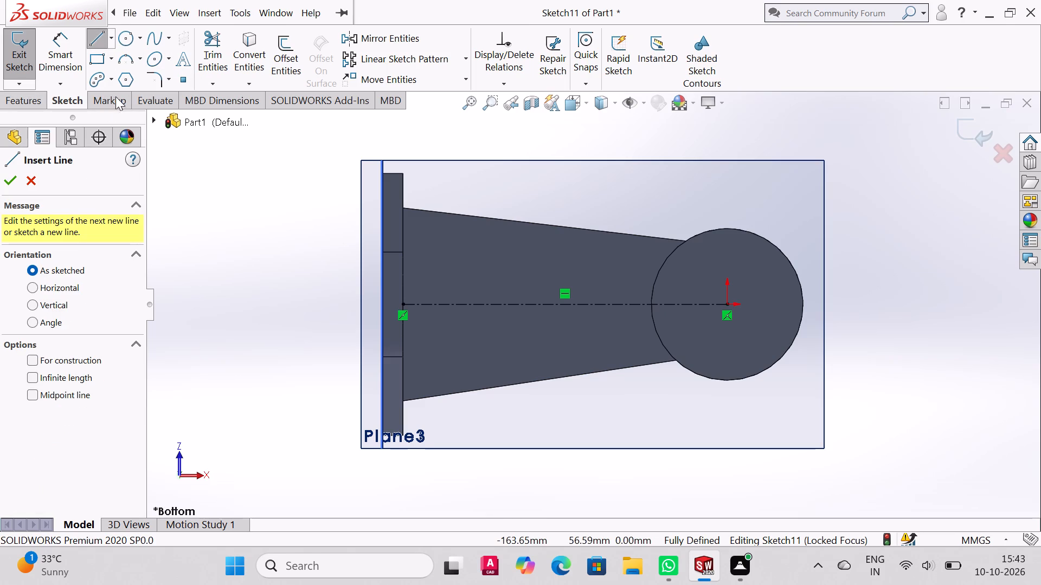
click(289, 52)
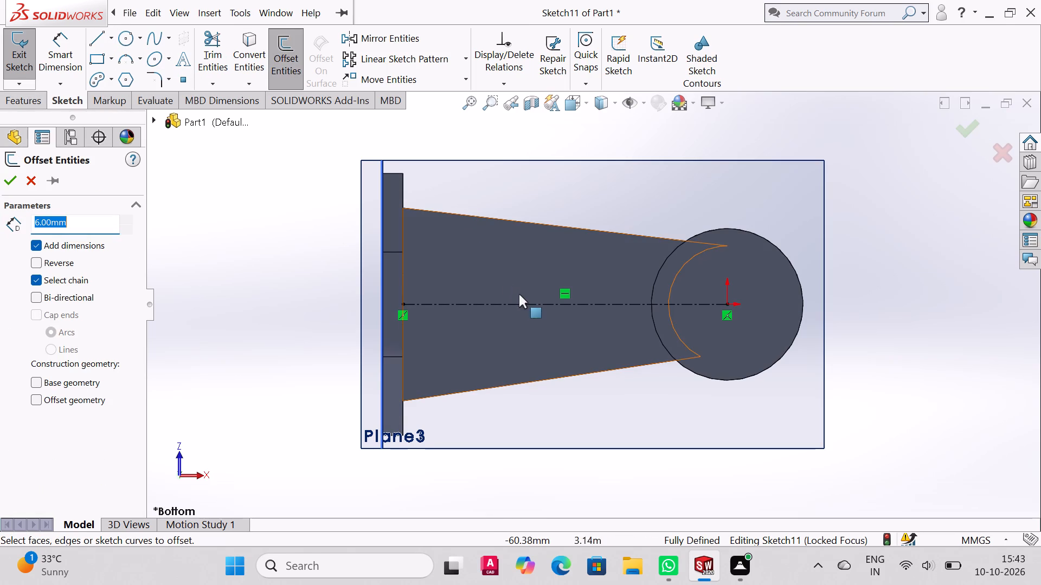
click(523, 303)
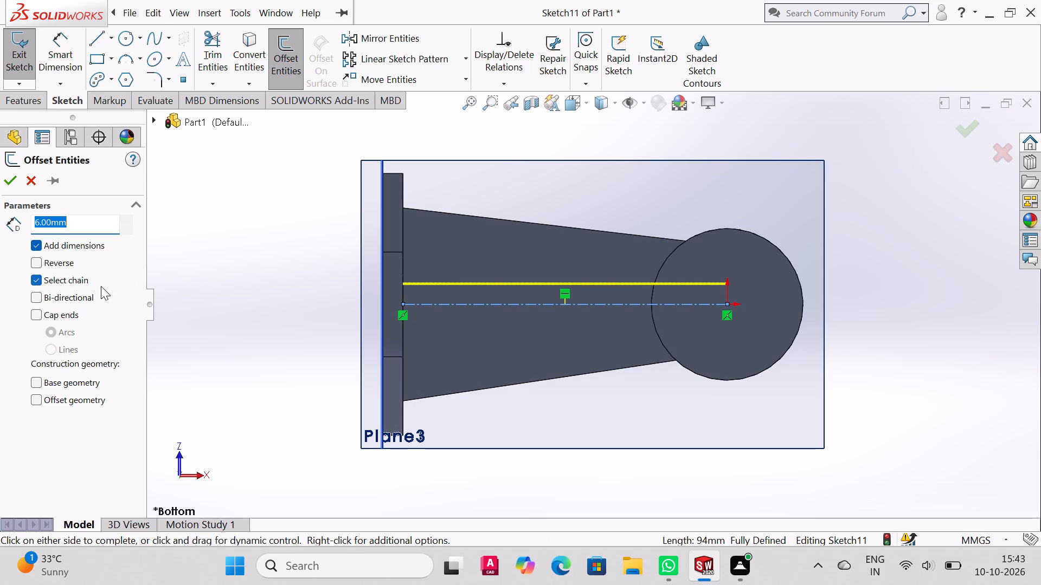
click(37, 296)
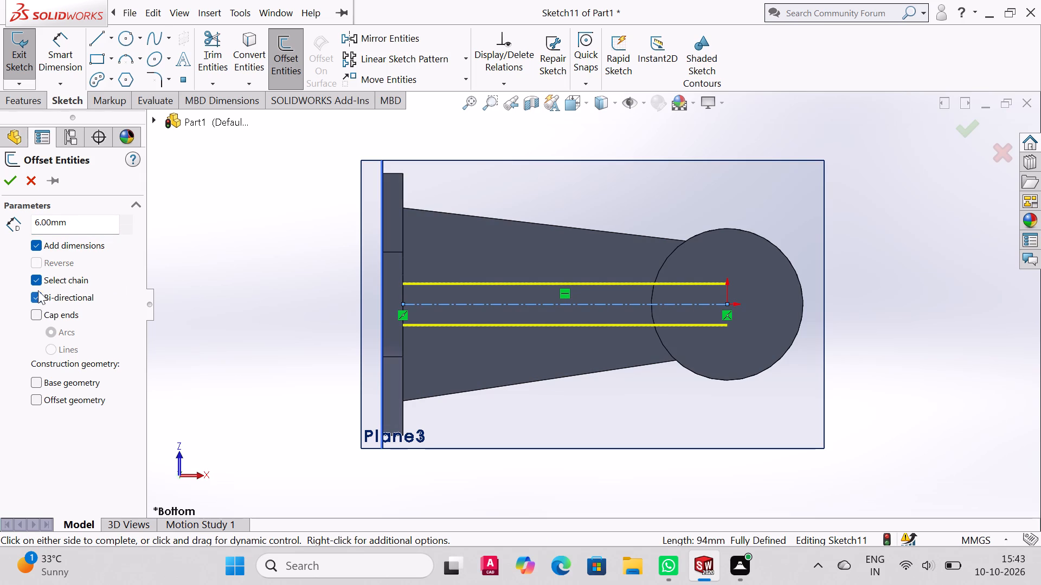
drag(81, 226, 0, 225)
key(3)
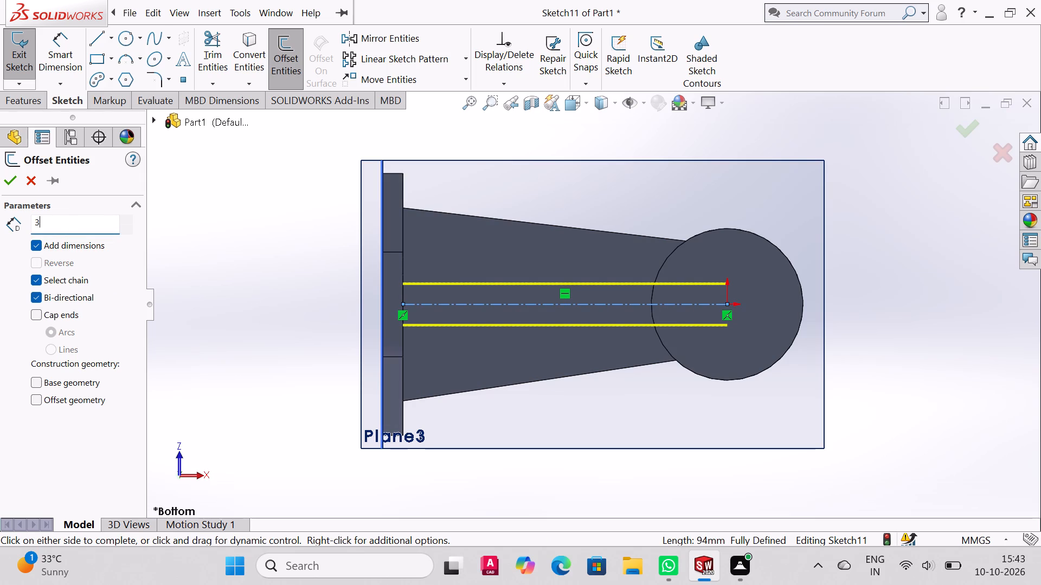
key(Return)
click(7, 175)
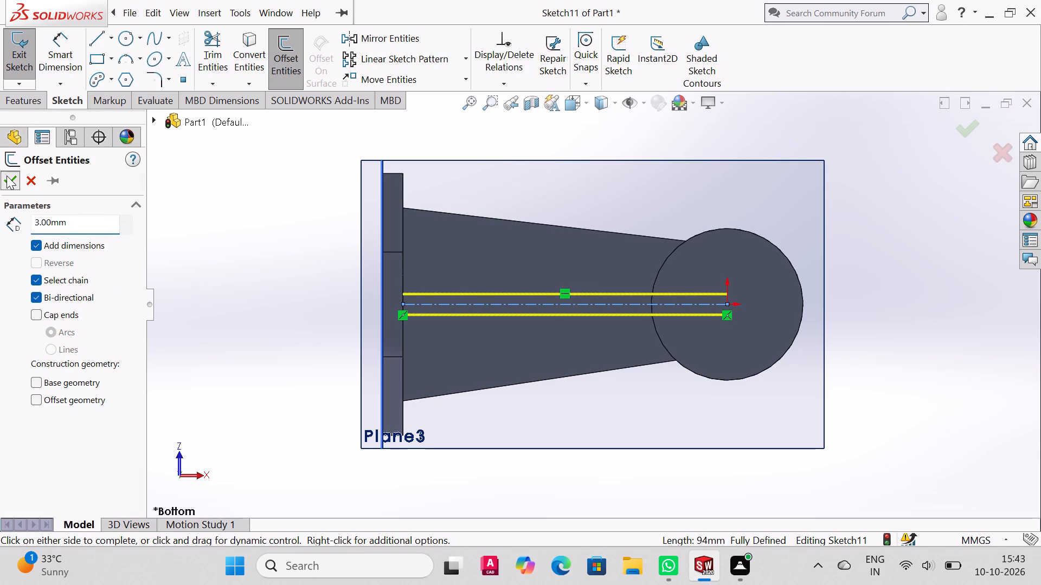
Close the strip profile at the flange center with a 6 mm vertical line joining the two offset lines.
click(97, 42)
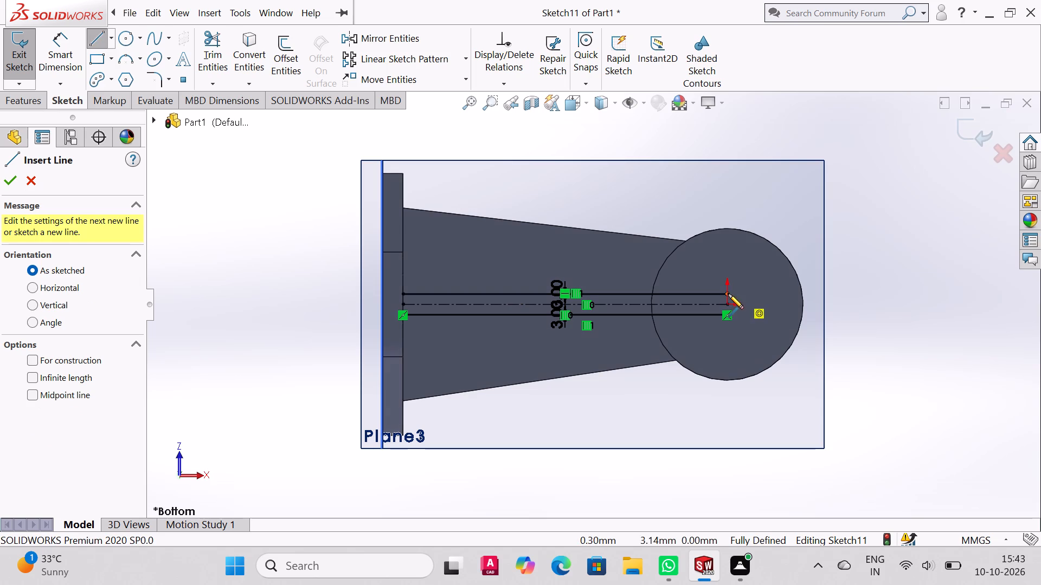
click(728, 294)
scroll(727, 317, up, 1)
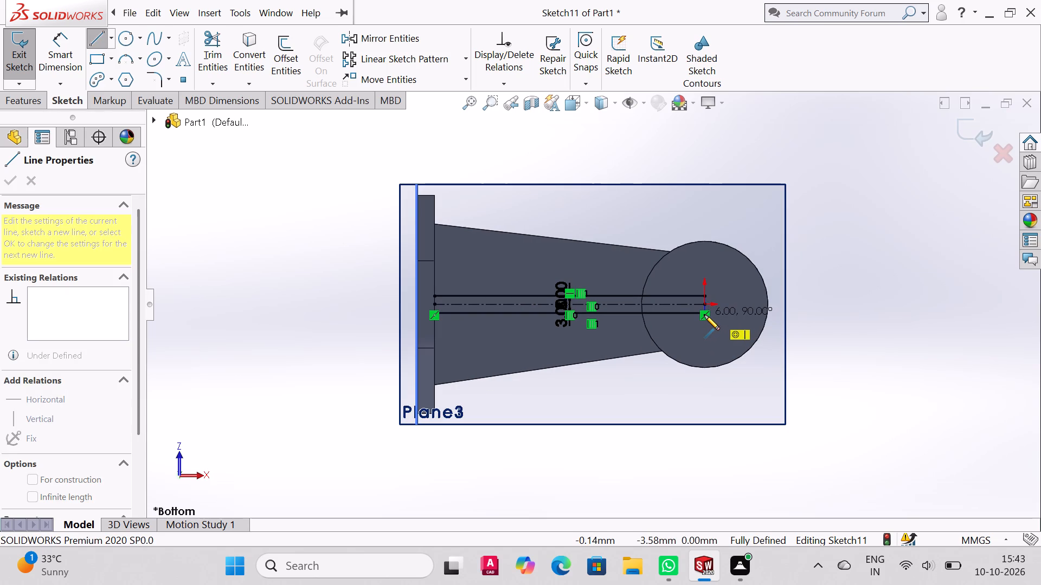
scroll(704, 315, up, 3)
scroll(704, 315, down, 12)
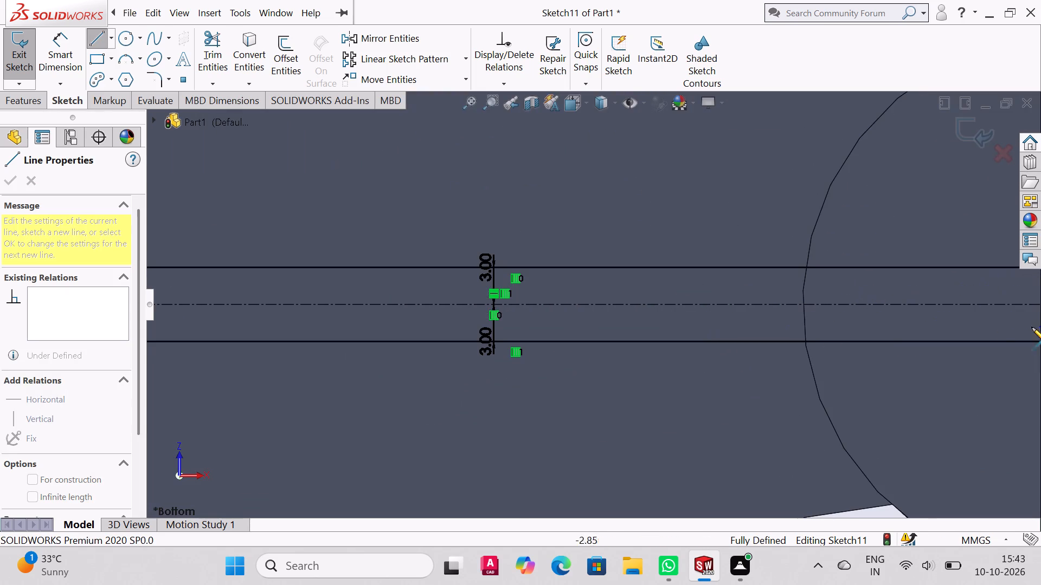
scroll(999, 327, up, 3)
click(873, 326)
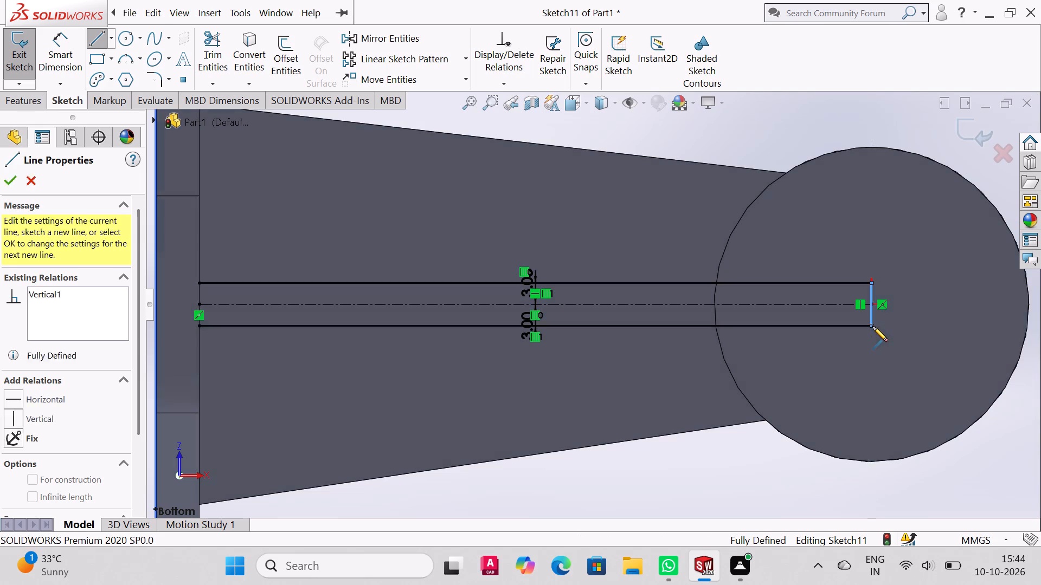
right_click(872, 326)
click(896, 335)
scroll(571, 327, up, 2)
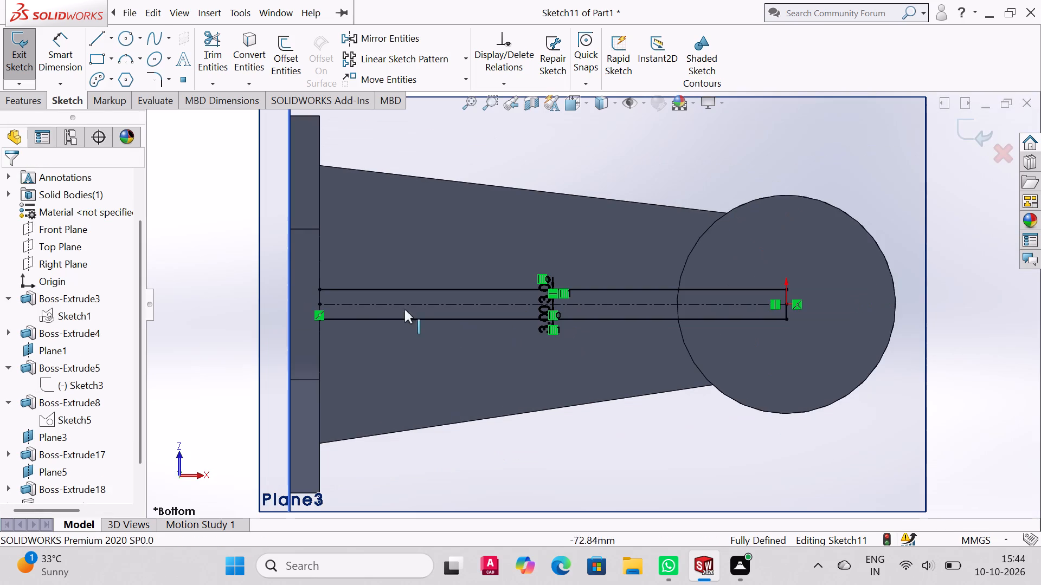
Close the strip profile at the end plate with a 6 mm vertical line joining the two offset lines.
click(93, 44)
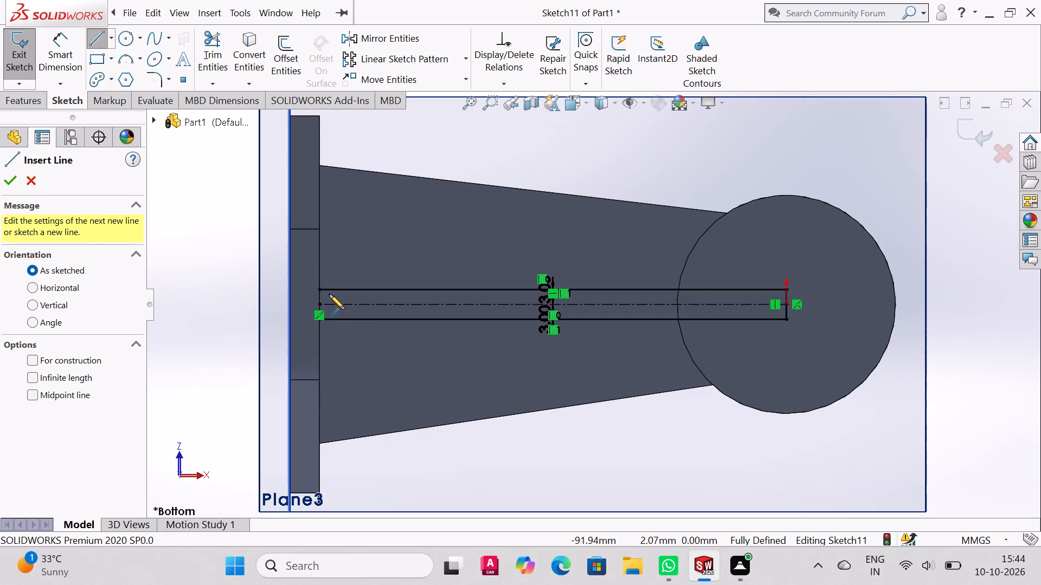
click(319, 291)
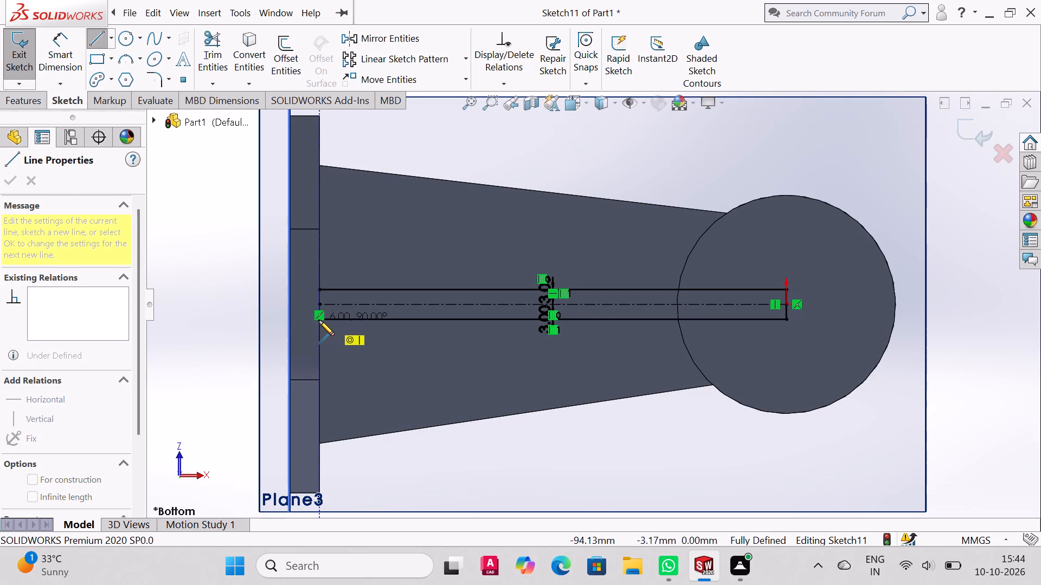
click(319, 320)
right_click(319, 320)
click(388, 332)
Set up a blind Boss-Extrude of the strip profile, directed up toward the horizontal rib, with a 22 mm depth.
middle_drag(505, 252, 494, 425)
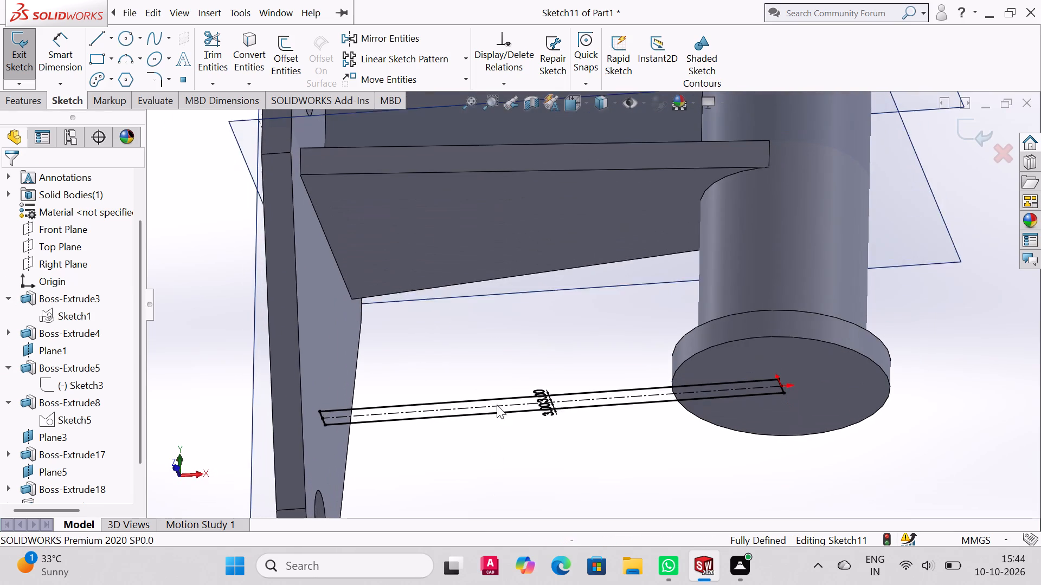
scroll(149, 162, down, 1)
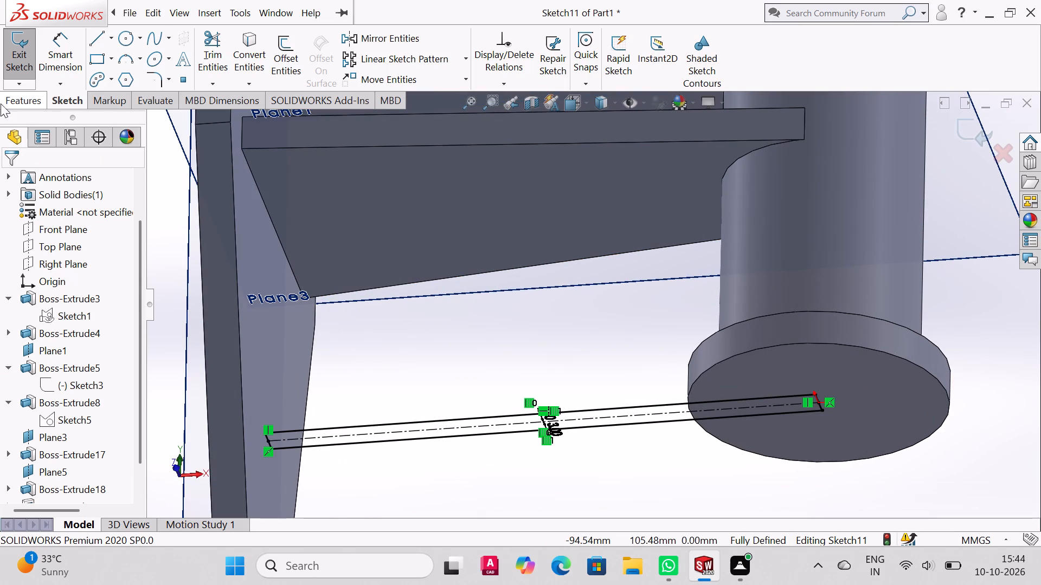
click(22, 96)
click(32, 54)
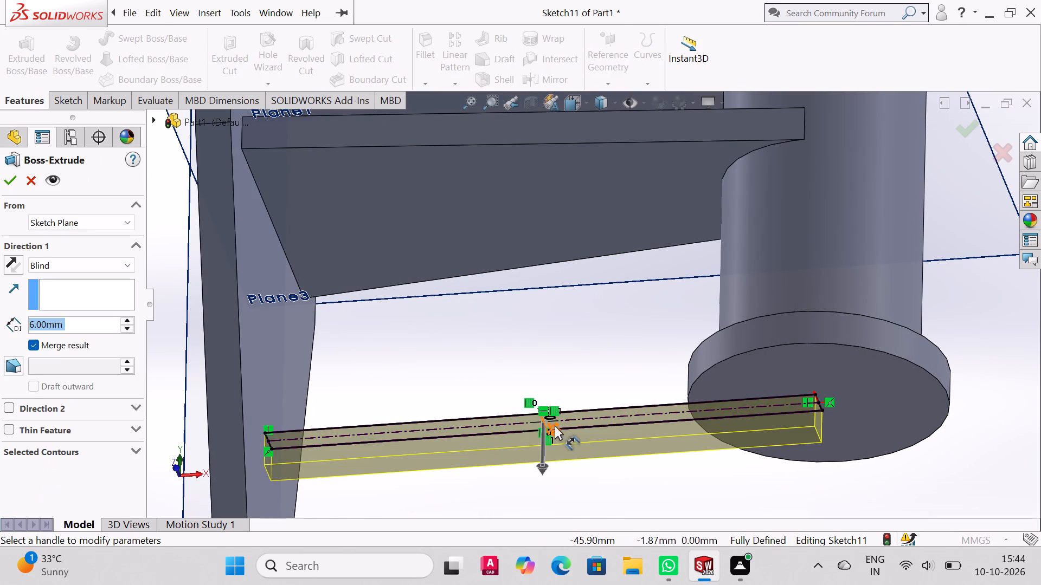
drag(534, 469, 539, 331)
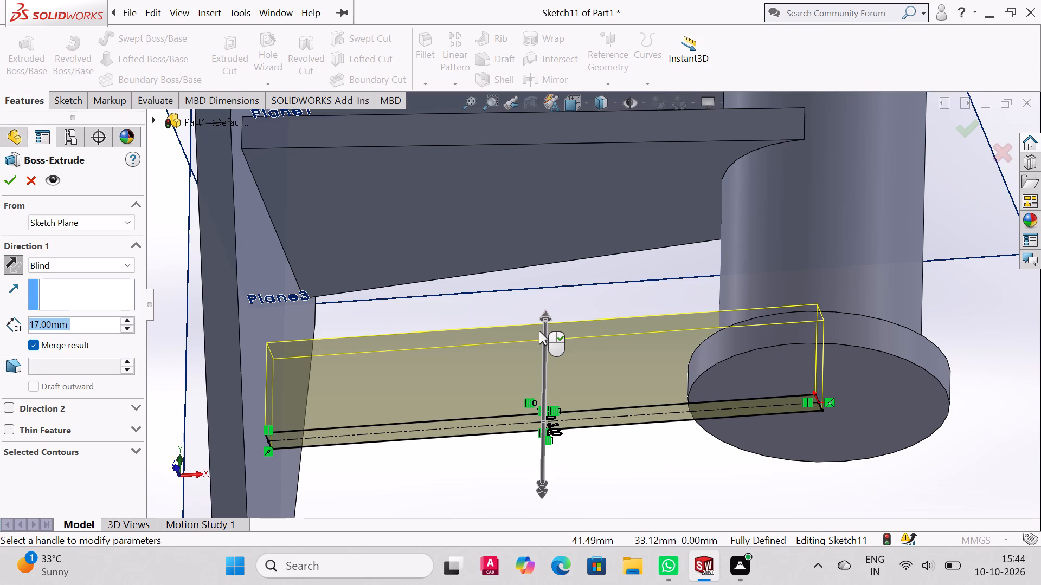
text(22)
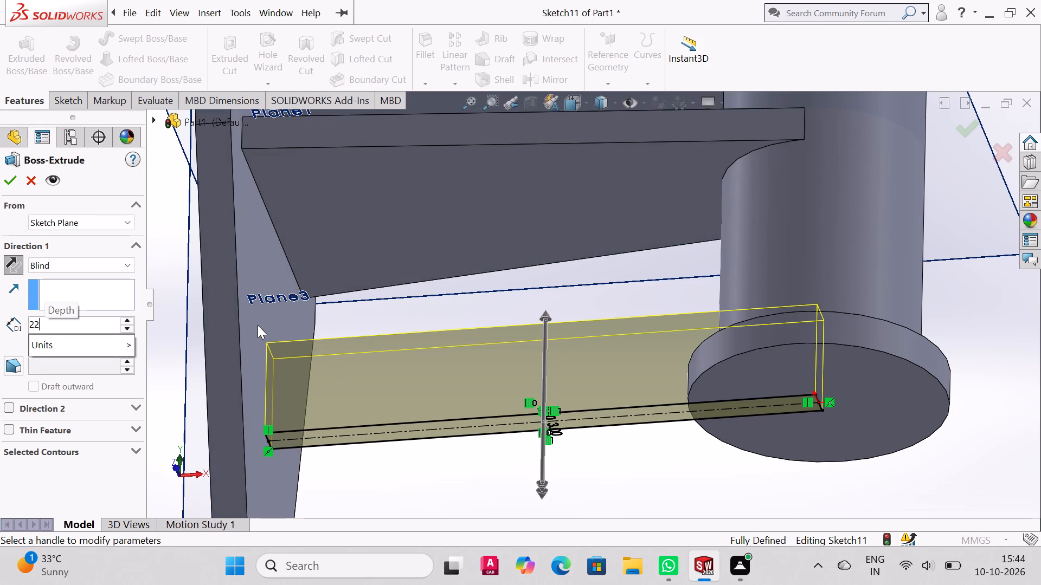
key(Return)
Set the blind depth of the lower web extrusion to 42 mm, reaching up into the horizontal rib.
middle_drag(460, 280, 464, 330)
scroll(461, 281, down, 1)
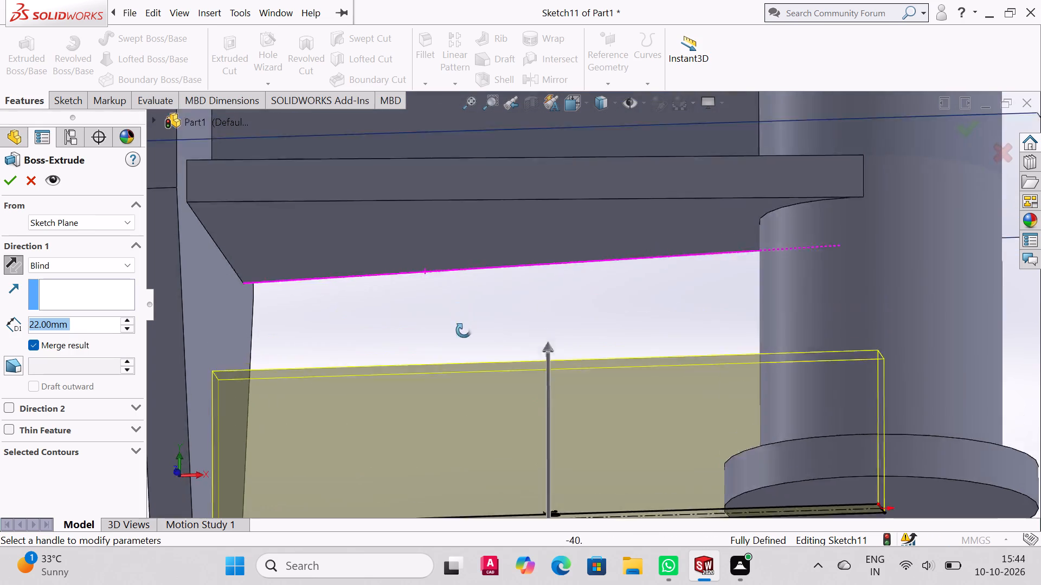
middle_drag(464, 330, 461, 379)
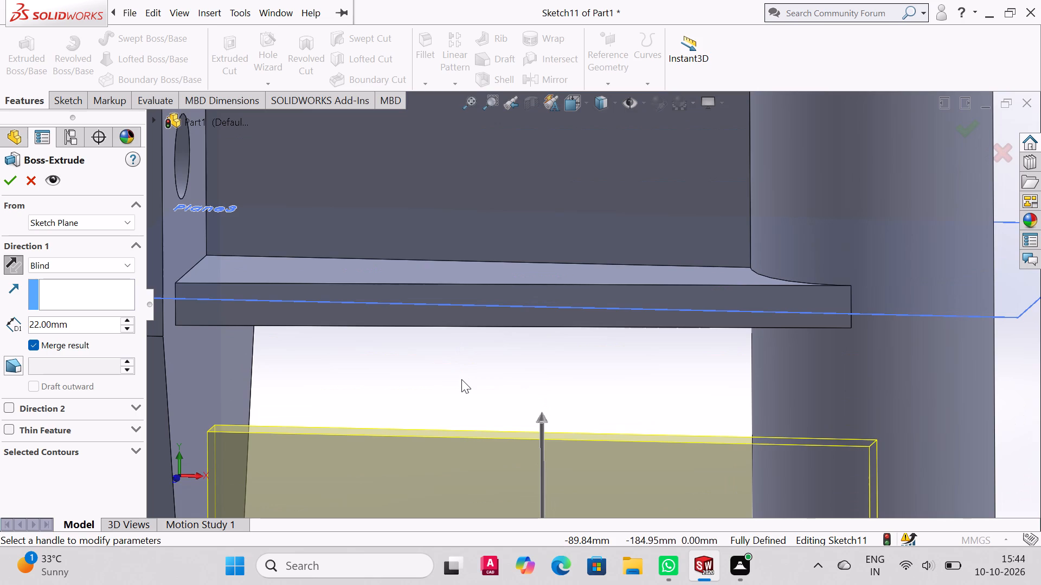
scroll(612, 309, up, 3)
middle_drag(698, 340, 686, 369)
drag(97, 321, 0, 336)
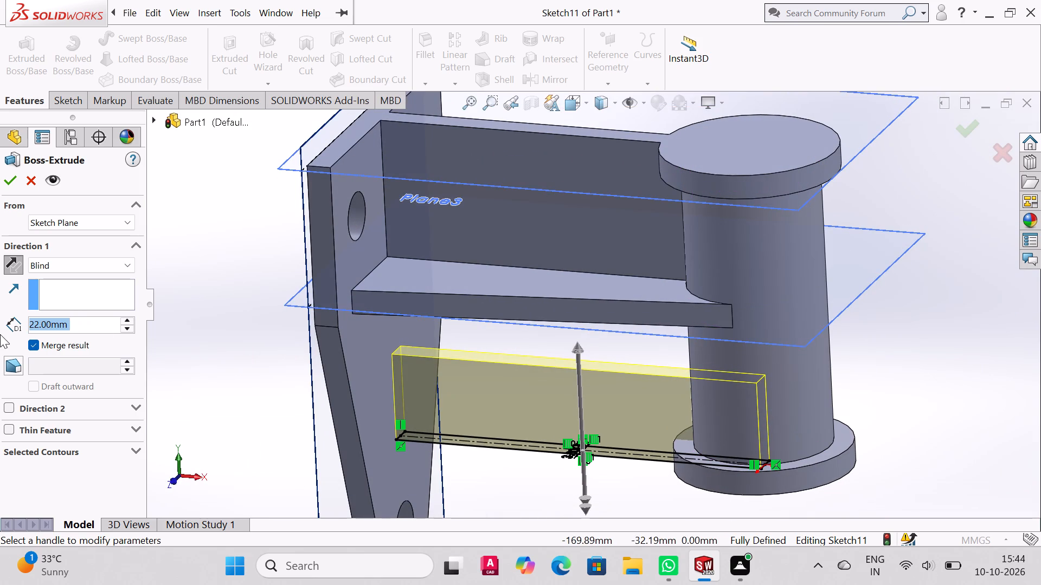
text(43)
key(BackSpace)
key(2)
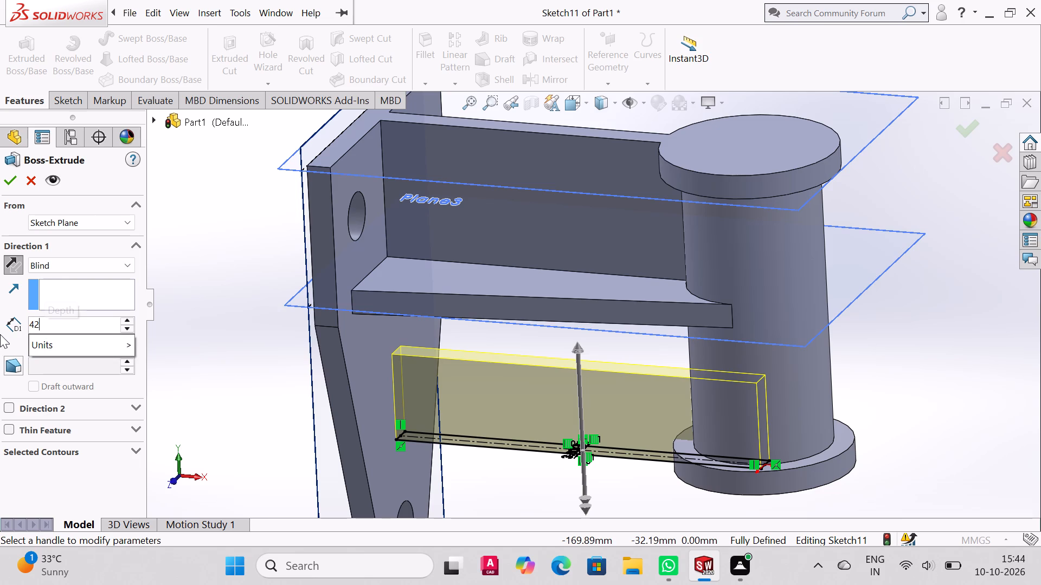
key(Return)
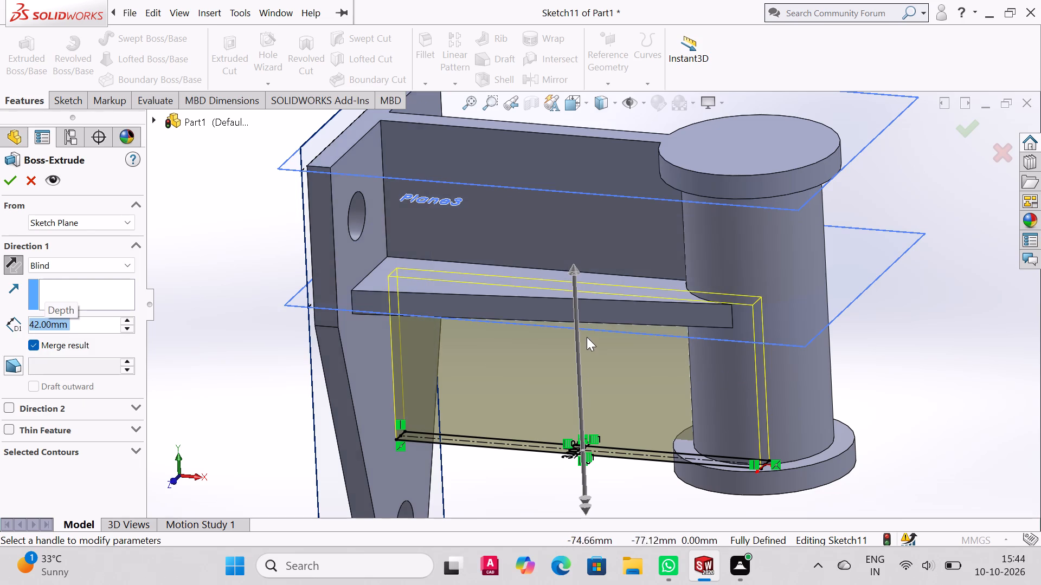
Set the lower web's extrusion depth to 41 mm, up to the horizontal rib's underside, and complete the merged Boss-Extrude.
middle_drag(590, 311, 585, 261)
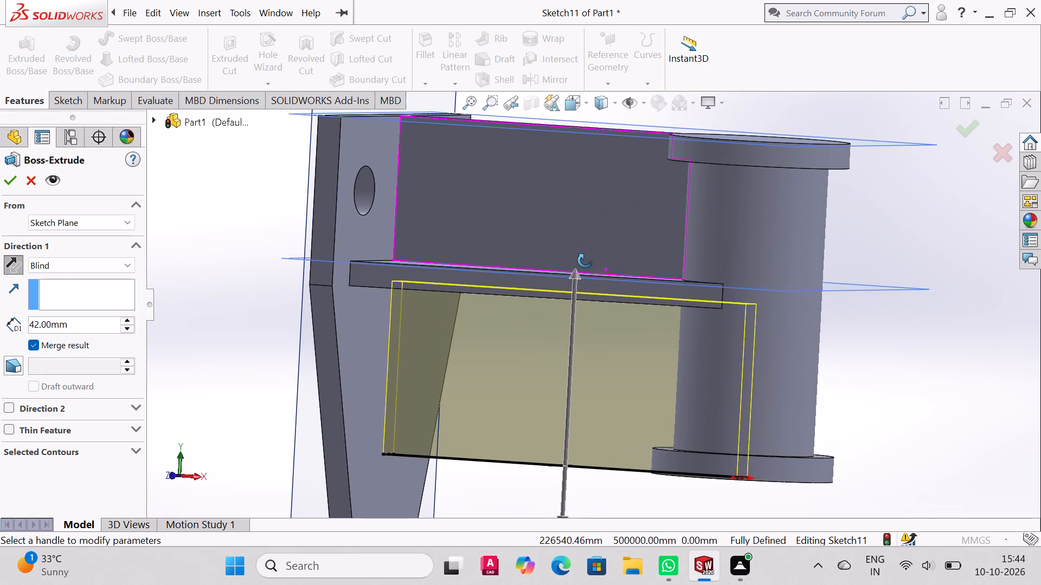
middle_drag(585, 261, 585, 261)
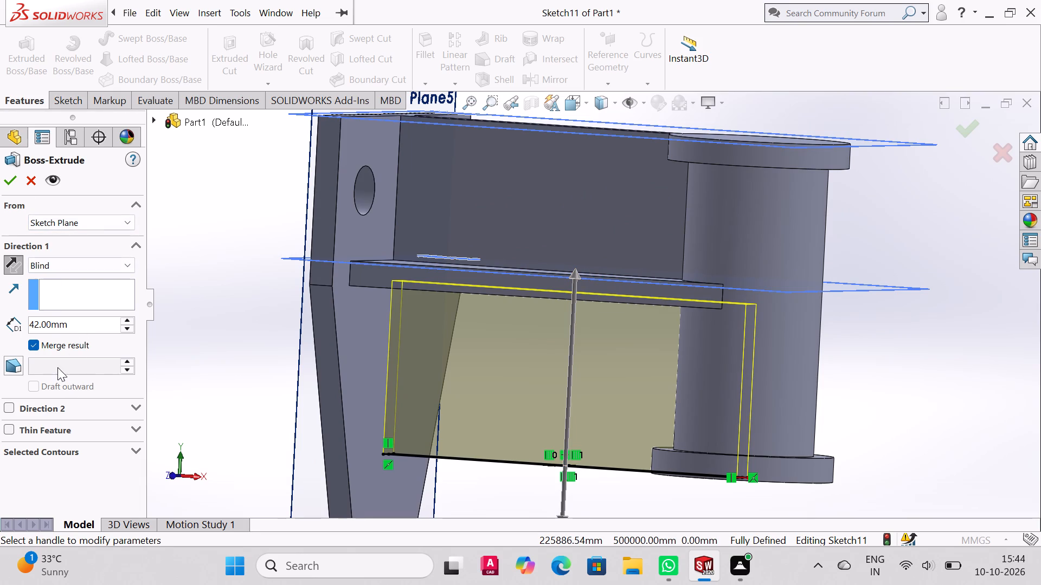
drag(88, 318, 93, 318)
text(41)
key(Return)
middle_drag(567, 322, 558, 306)
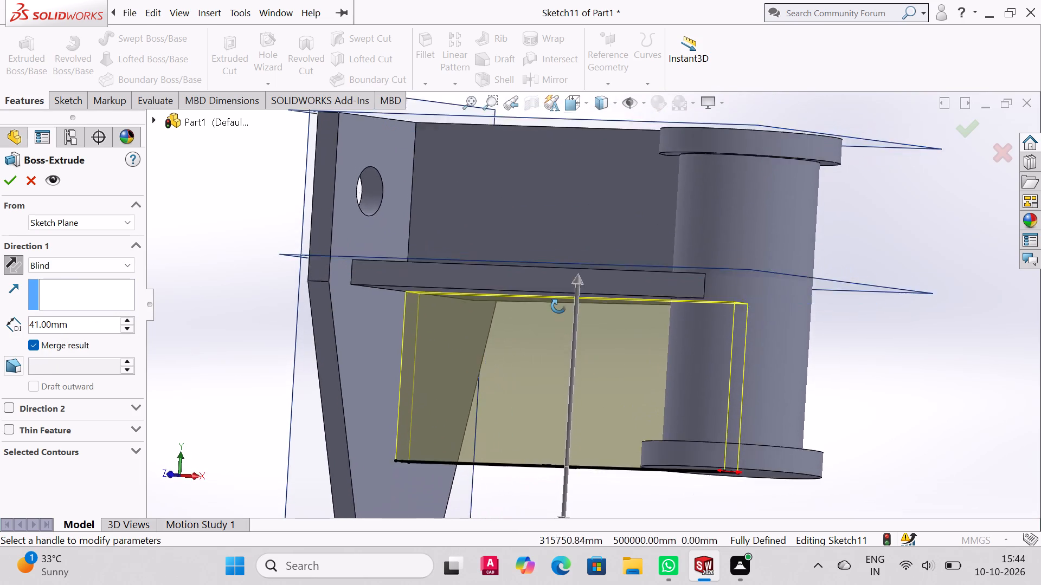
middle_drag(558, 306, 574, 316)
scroll(573, 316, down, 1)
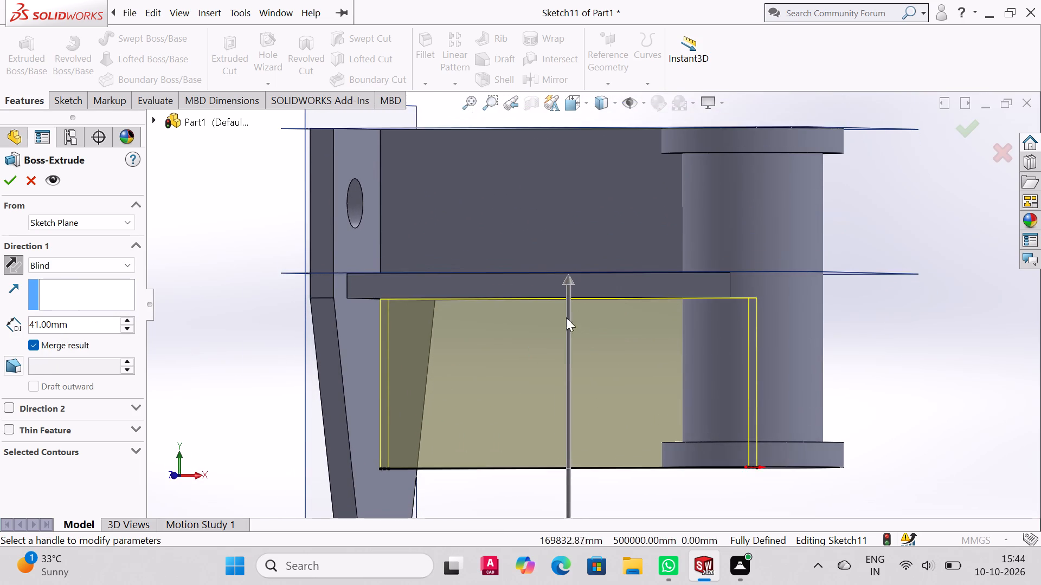
click(9, 177)
Examine the bracket with its lower web from several angles, ending in the isometric view.
scroll(659, 357, up, 2)
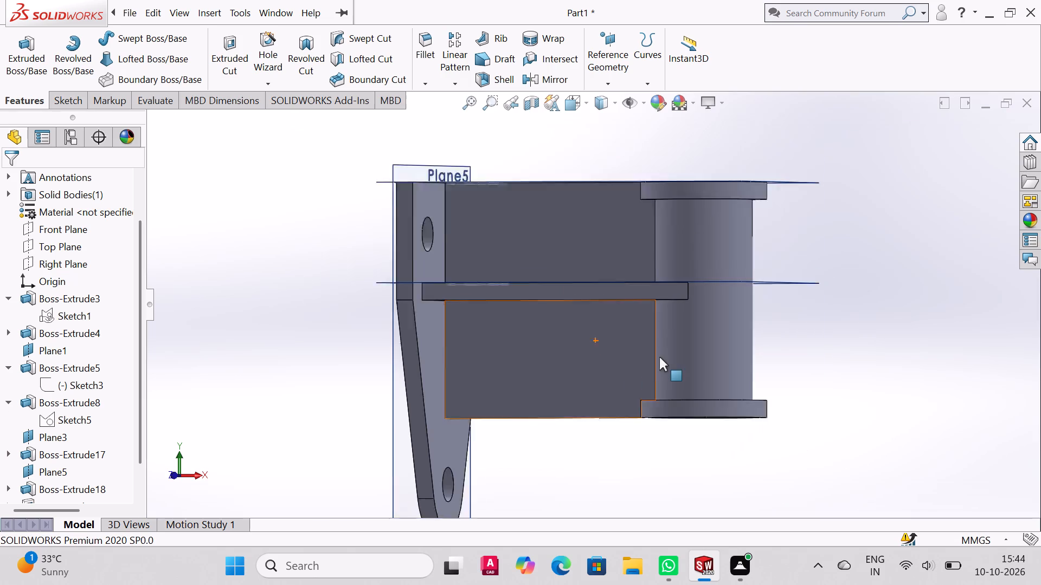
scroll(659, 357, up, 6)
middle_drag(674, 345, 673, 434)
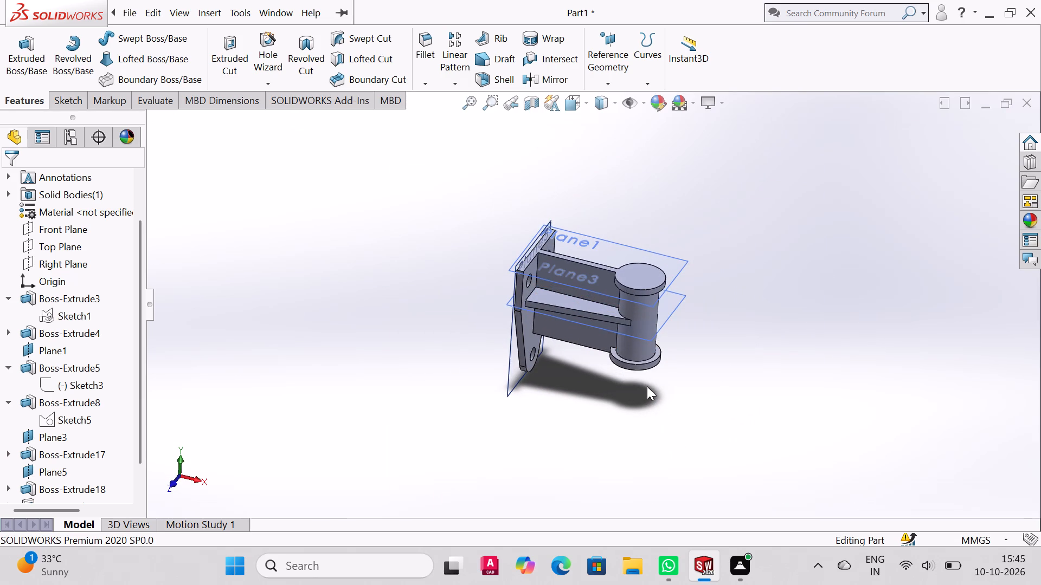
scroll(753, 321, up, 2)
scroll(756, 301, down, 7)
middle_drag(761, 279, 777, 266)
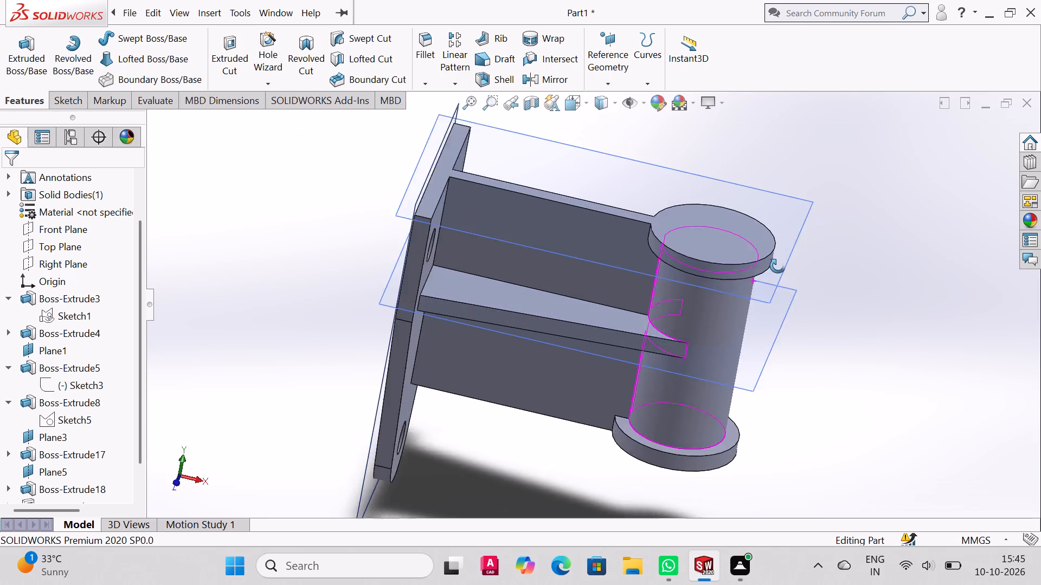
middle_drag(777, 266, 786, 233)
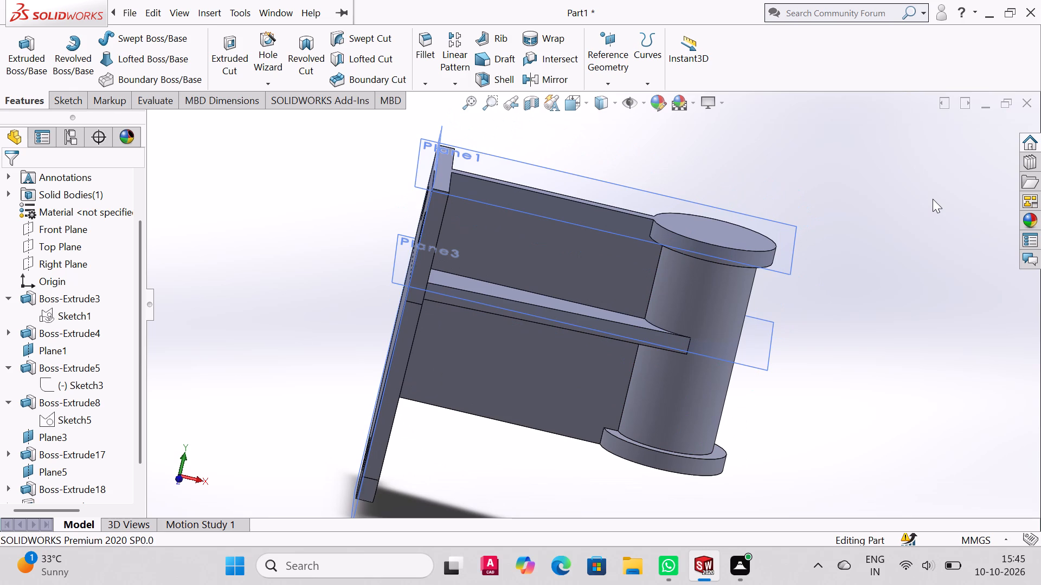
key(ctrl+7)
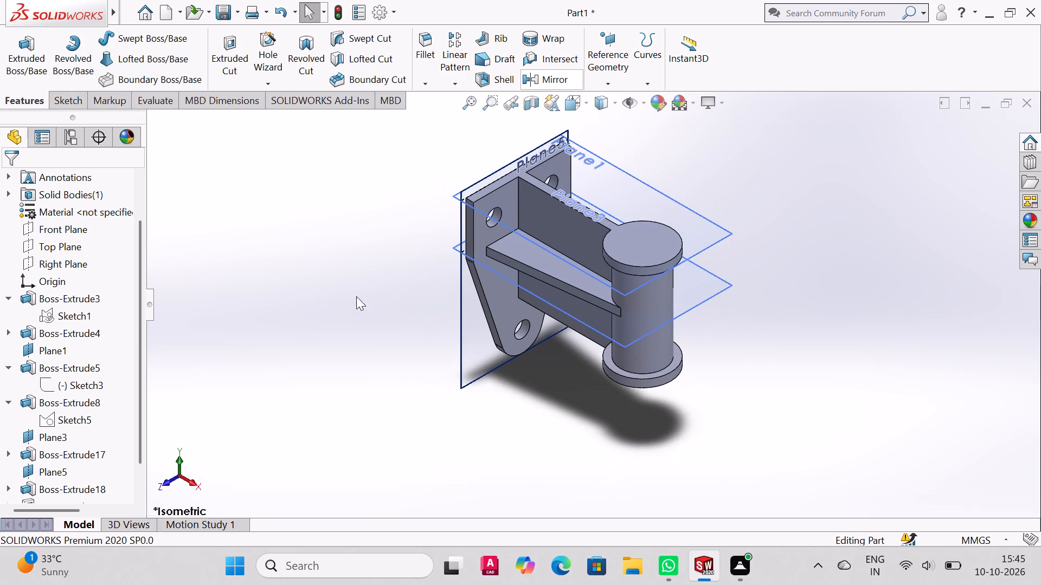